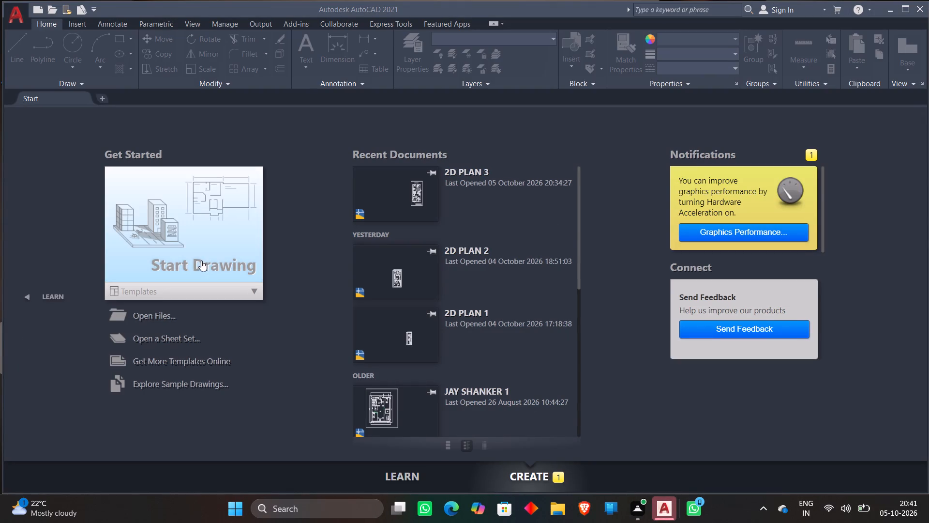
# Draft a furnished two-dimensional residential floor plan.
# Start a new blank drawing.
pyautogui.doubleClick(197, 258)
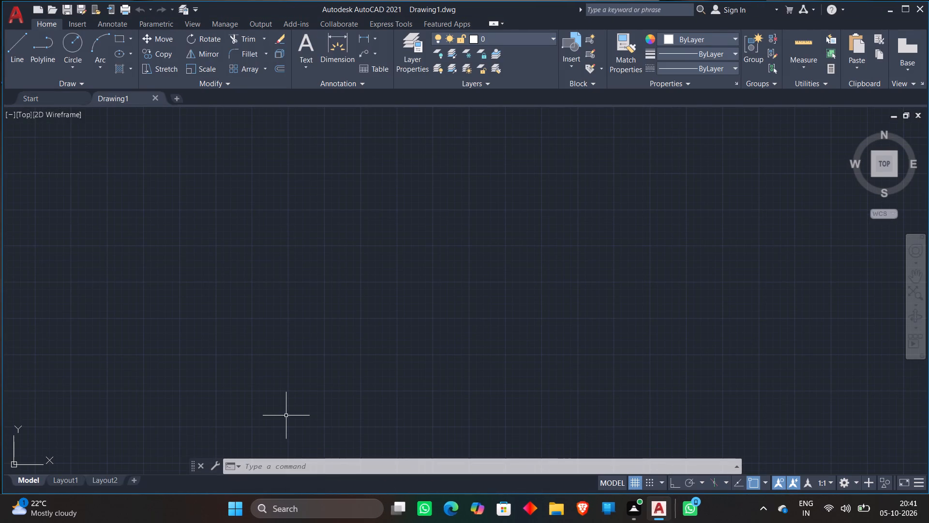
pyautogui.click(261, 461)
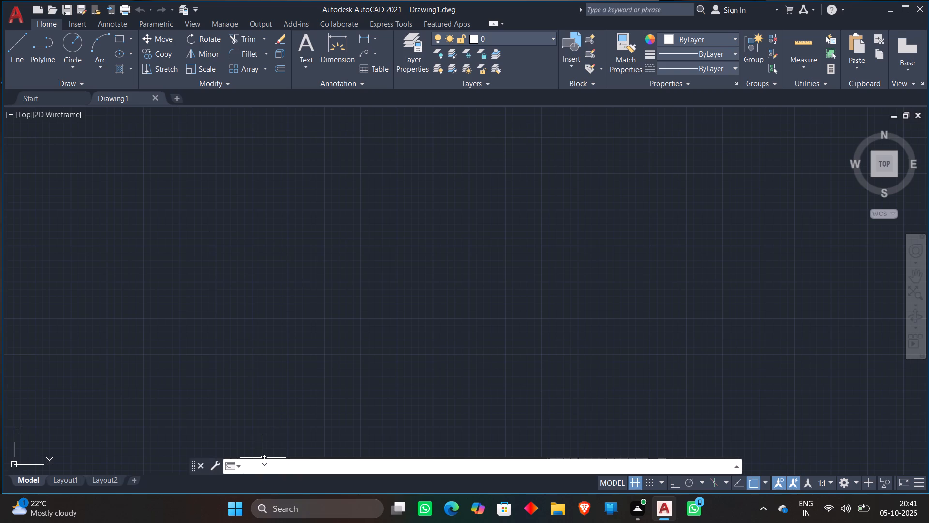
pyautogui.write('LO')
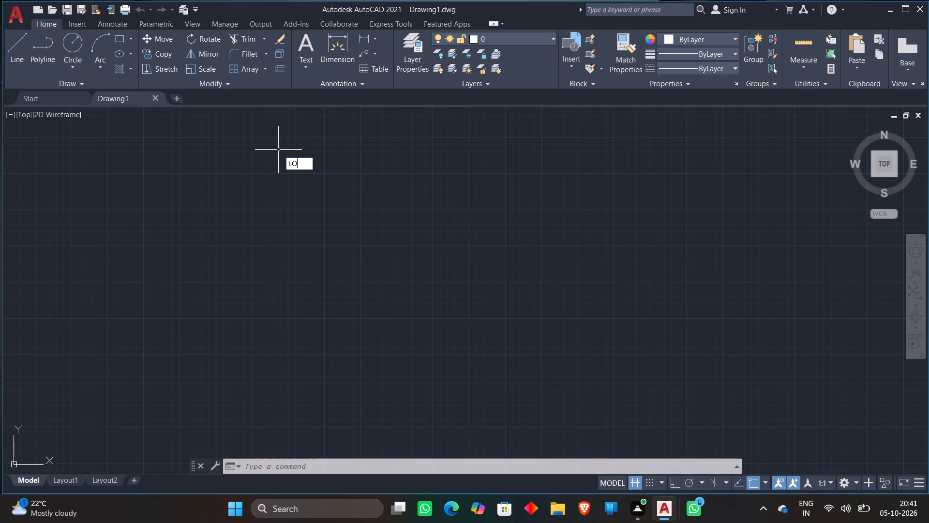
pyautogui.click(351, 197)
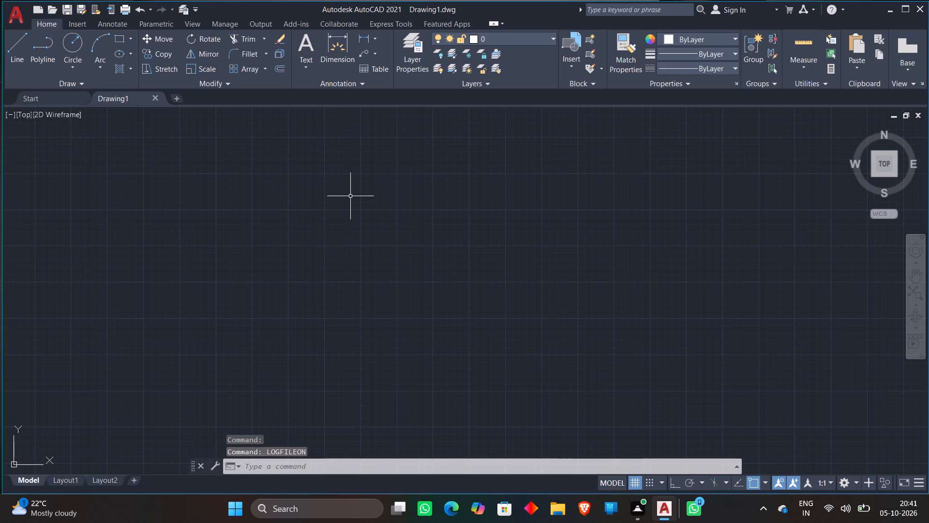
# Configure the drawing units with Engineering length type, 0'-0.0" precision and Feet as the insertion scale.
pyautogui.write('UN')
pyautogui.press('i')
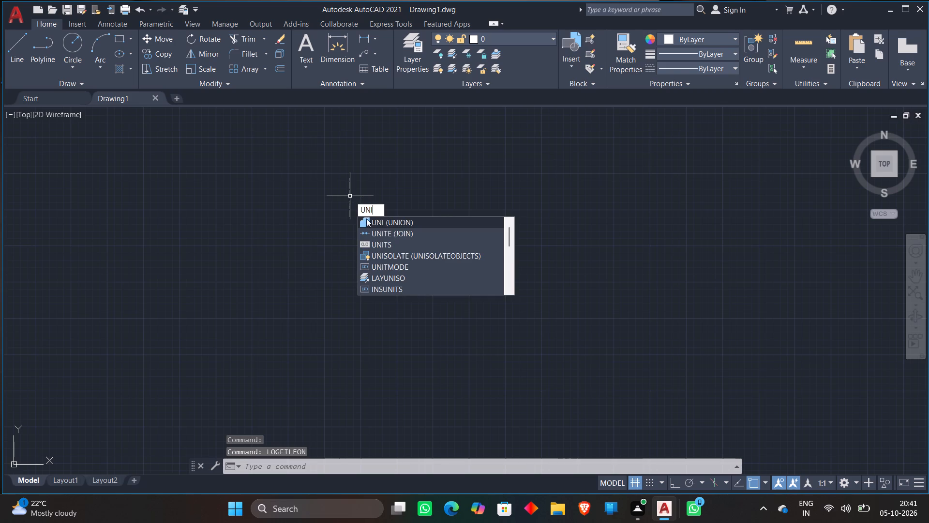
pyautogui.click(381, 244)
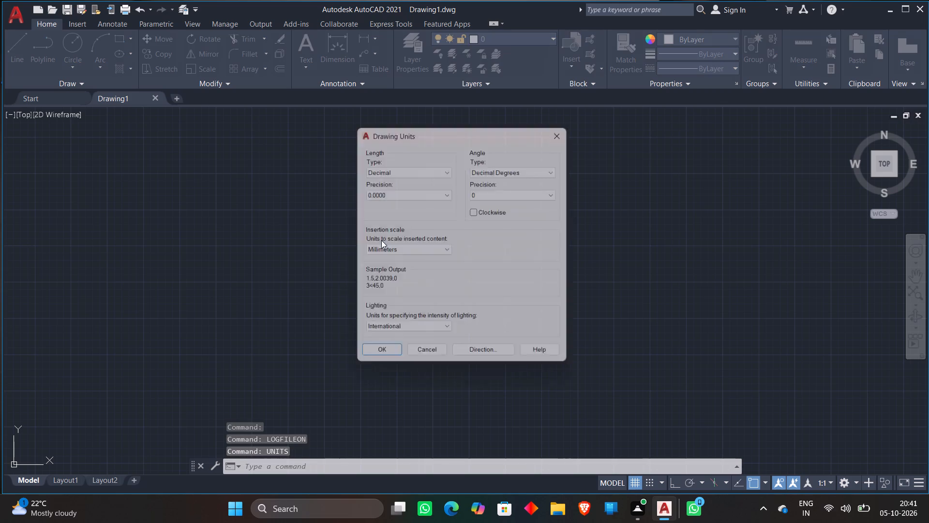
pyautogui.click(404, 169)
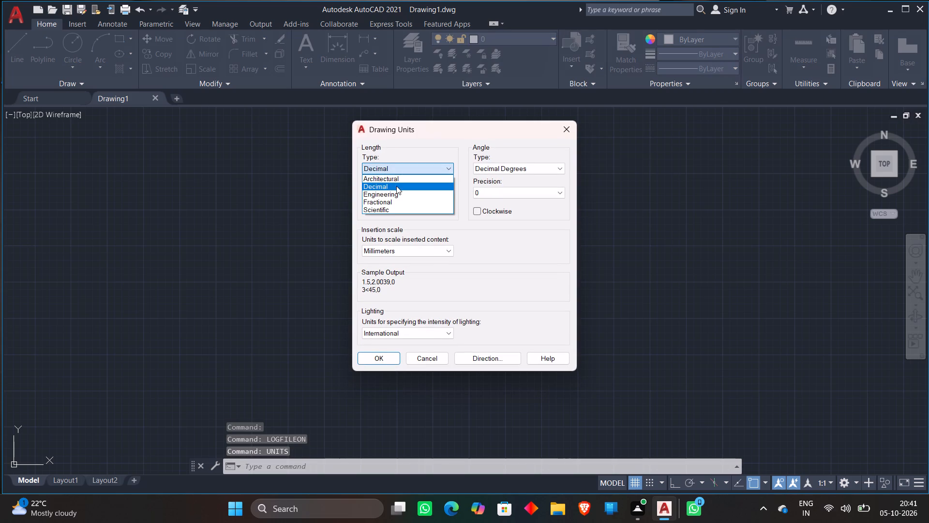
pyautogui.click(397, 194)
pyautogui.click(398, 191)
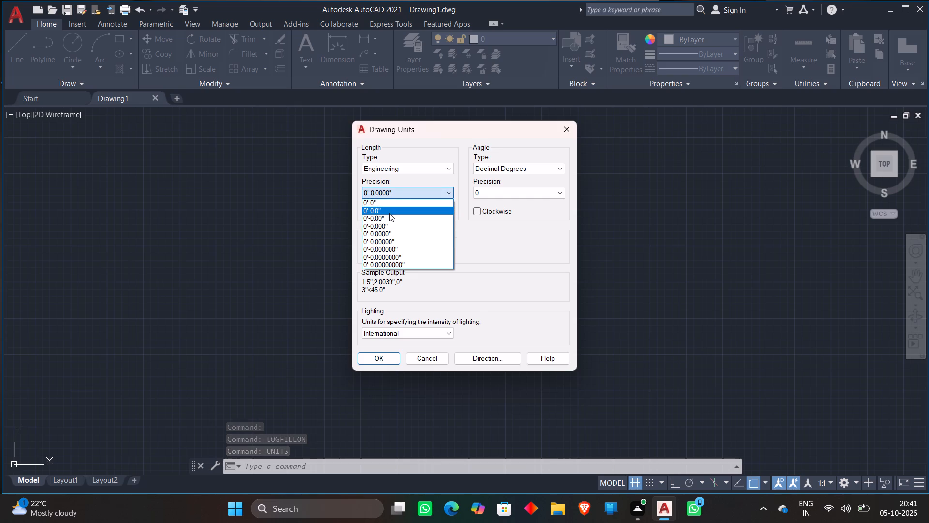
pyautogui.click(388, 211)
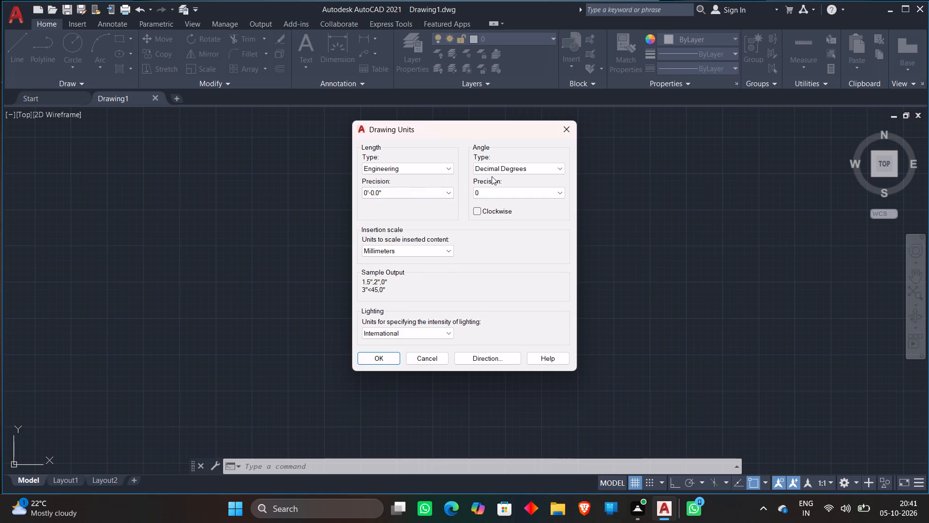
pyautogui.click(385, 250)
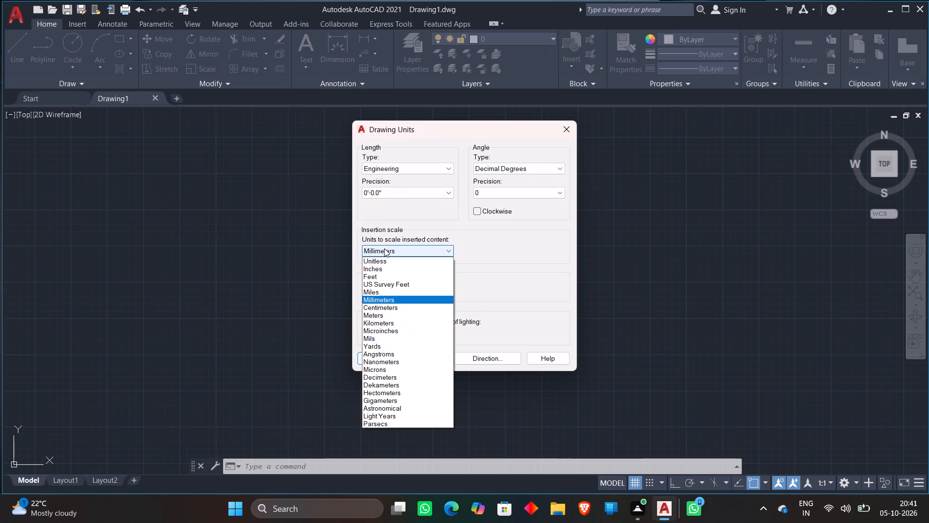
pyautogui.click(386, 276)
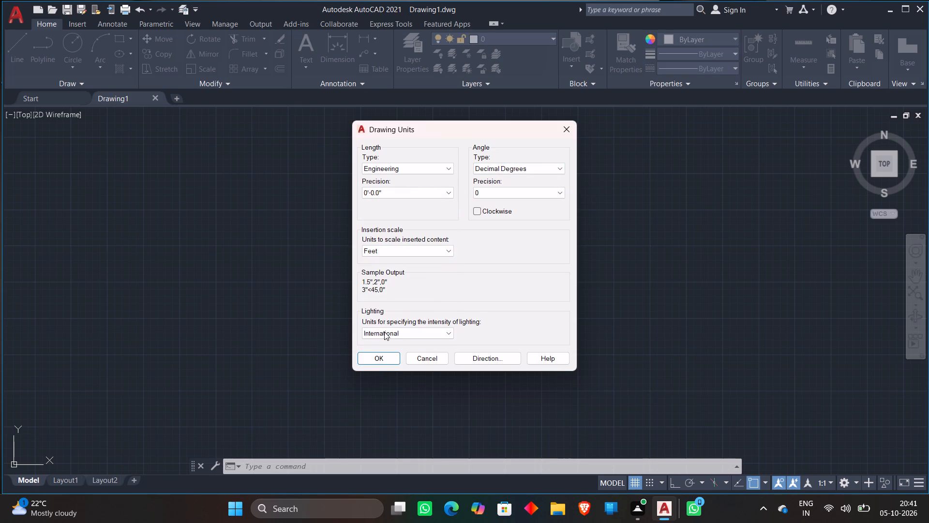
pyautogui.click(384, 358)
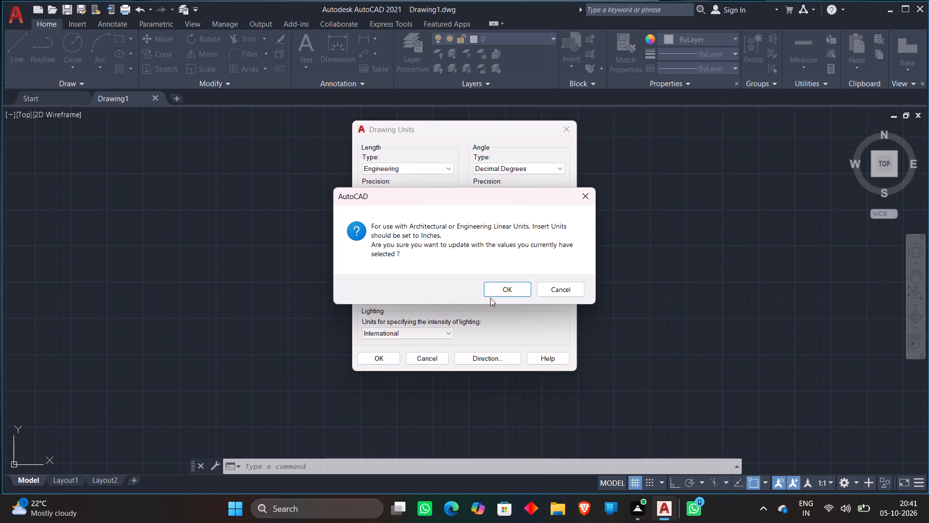
pyautogui.click(495, 286)
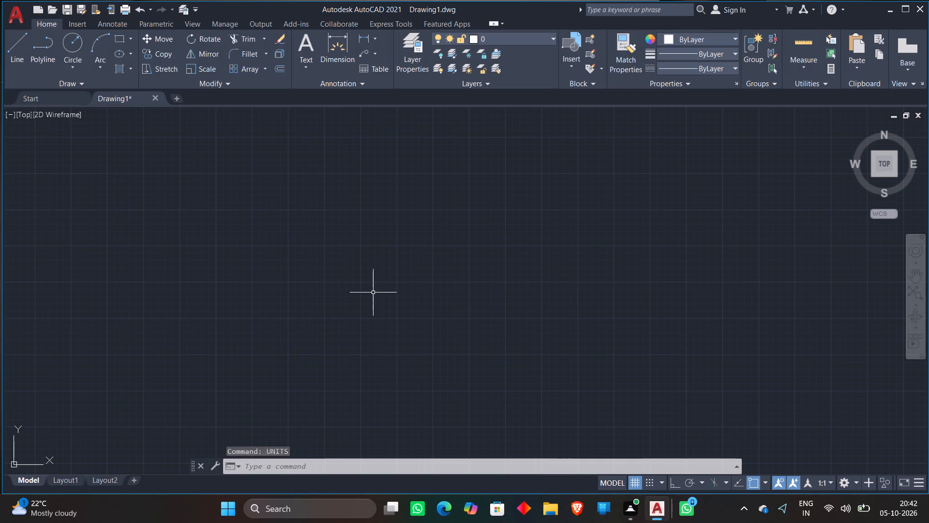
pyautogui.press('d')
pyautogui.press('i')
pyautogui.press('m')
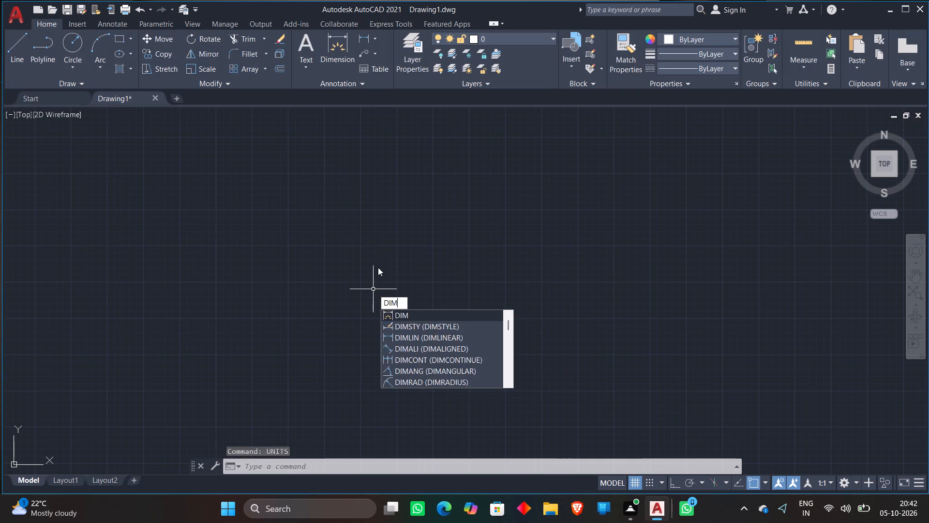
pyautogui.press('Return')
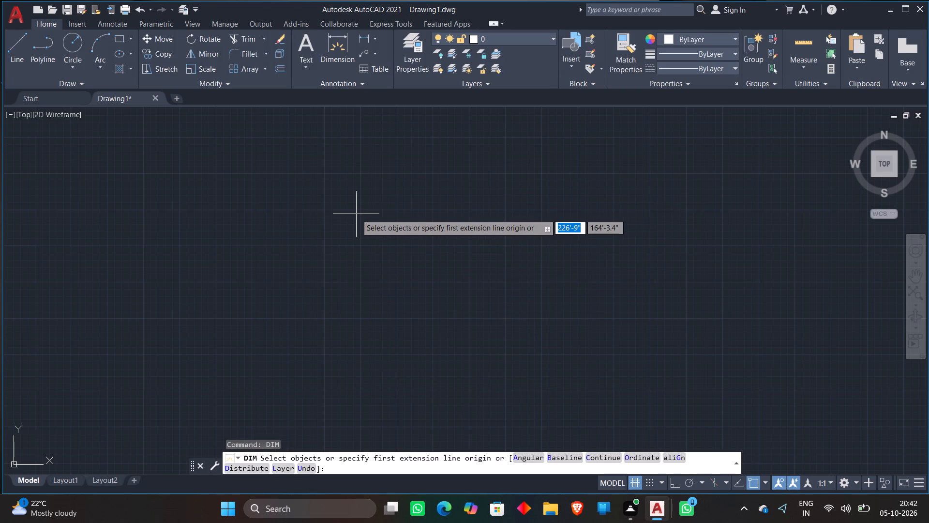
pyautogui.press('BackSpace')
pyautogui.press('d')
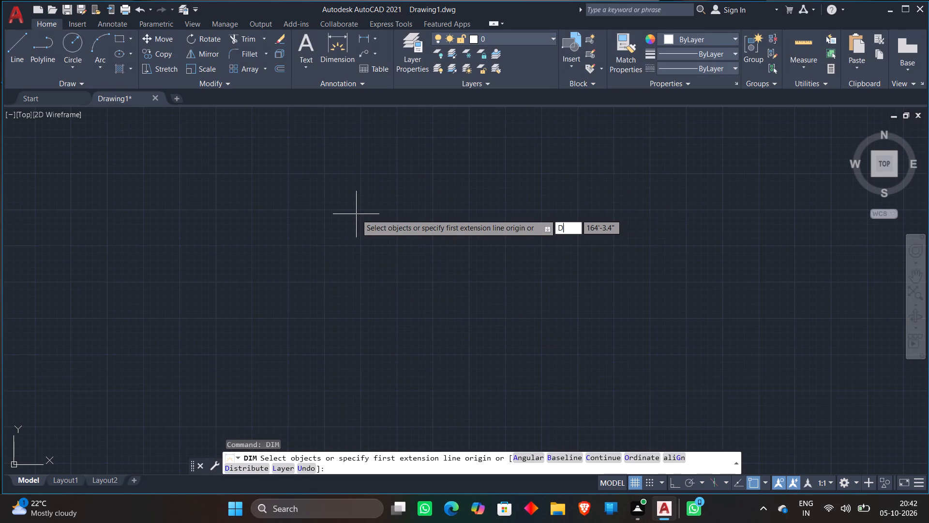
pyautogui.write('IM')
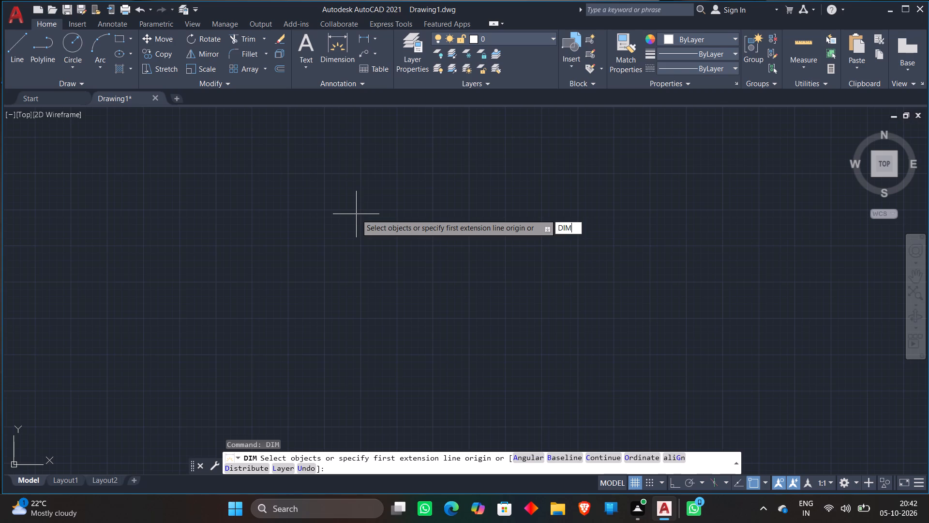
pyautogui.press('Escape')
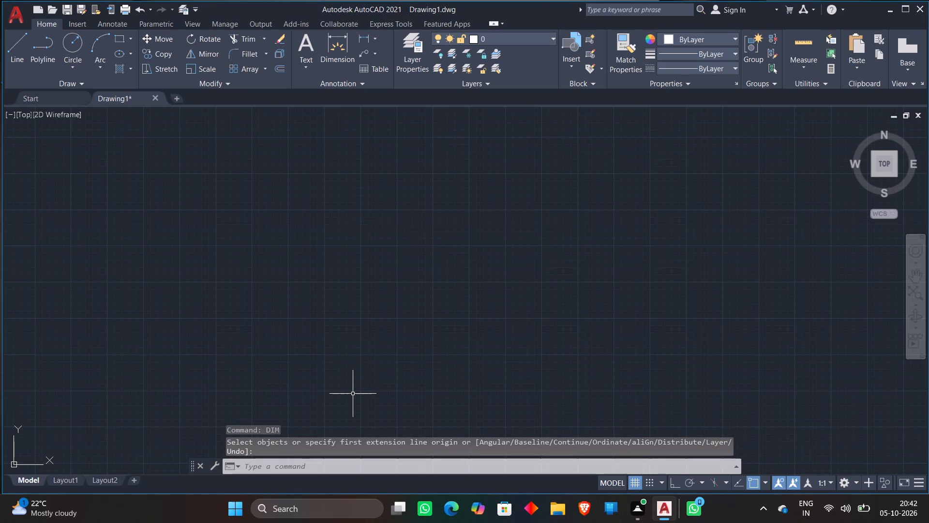
# Modify the ISO-25 dimension style, setting both the arrow size and the text height to 5".
pyautogui.write('DIM')
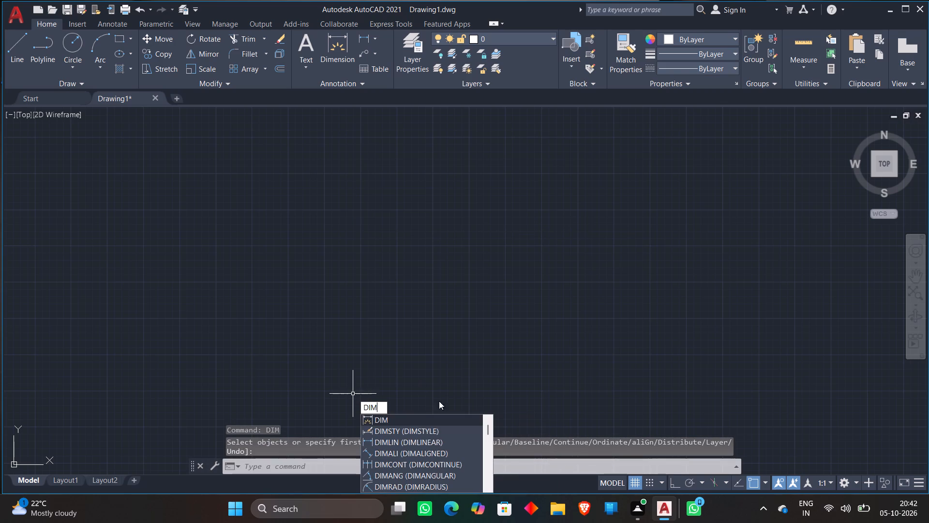
pyautogui.click(417, 431)
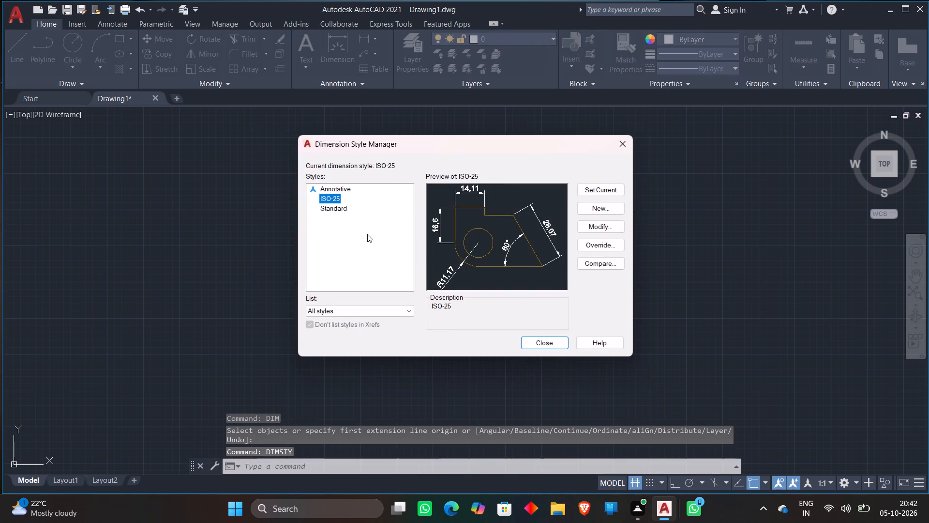
pyautogui.click(585, 225)
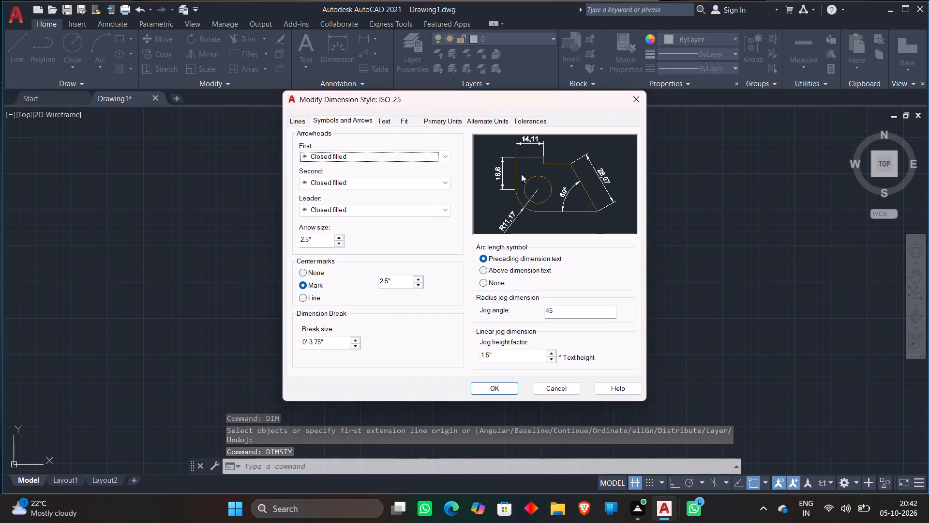
pyautogui.click(300, 121)
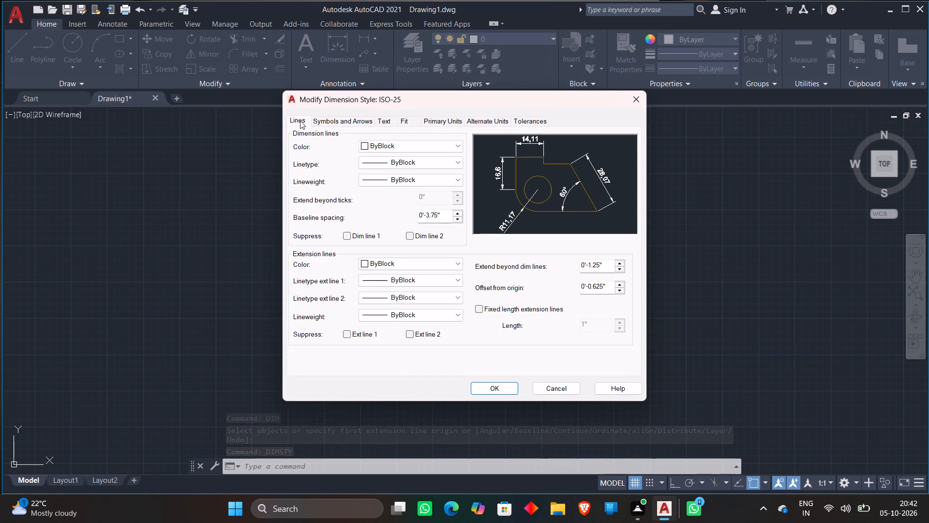
pyautogui.click(341, 121)
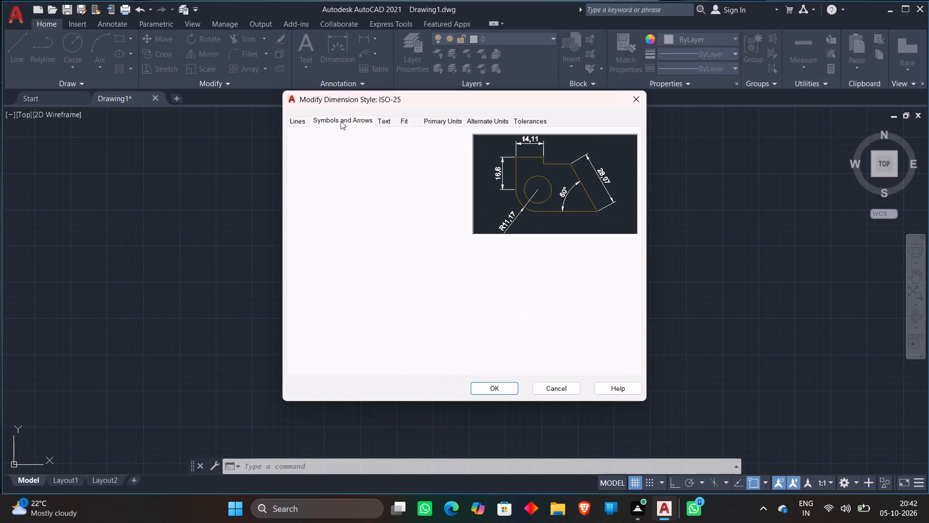
pyautogui.click(340, 237)
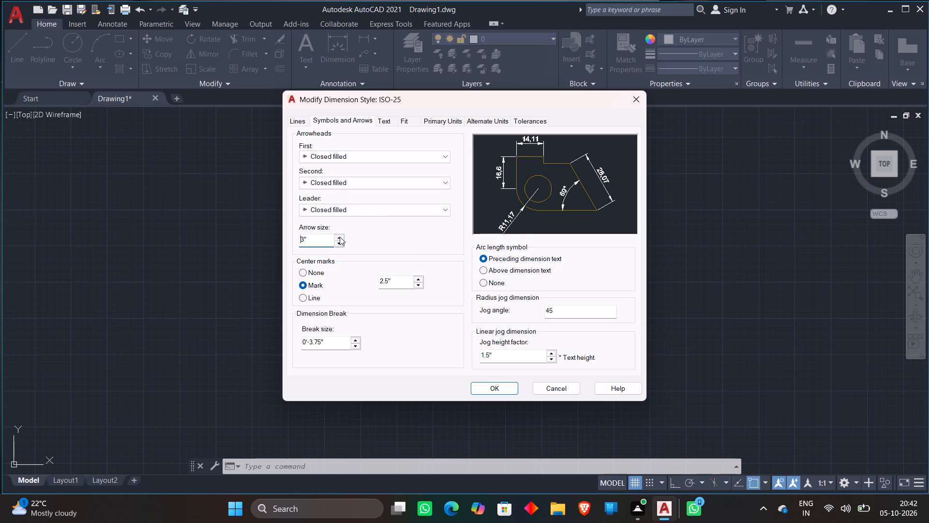
pyautogui.click(390, 121)
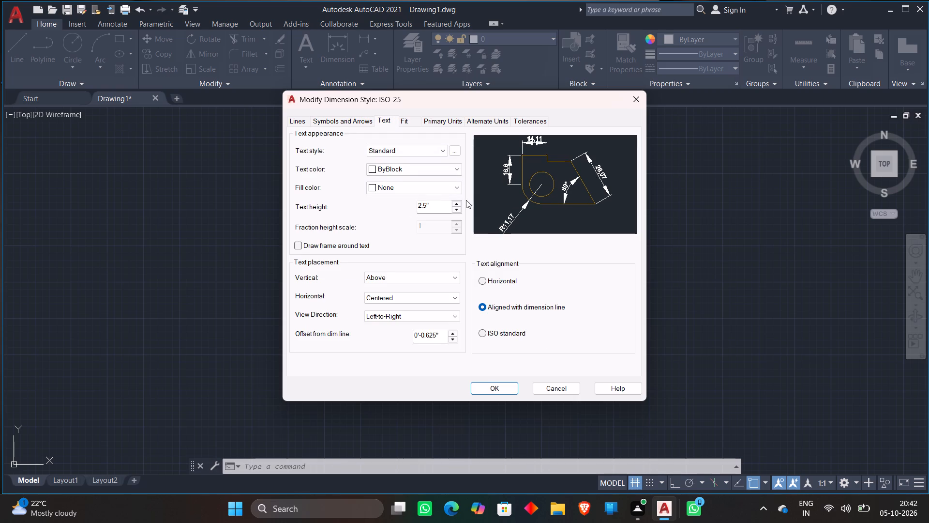
pyautogui.click(461, 203)
pyautogui.tripleClick(461, 203)
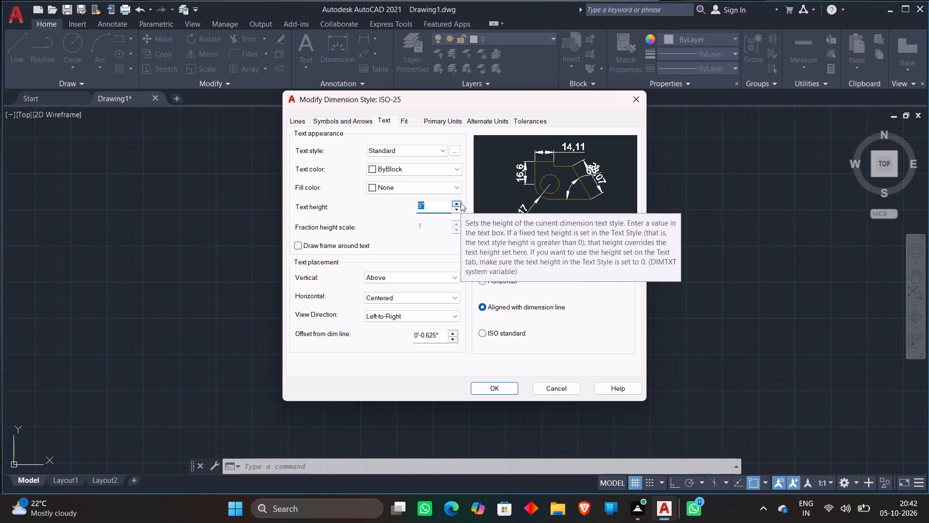
# Set ISO-25's primary units to Engineering with 0'-0.0" precision, save the style and make it current.
pyautogui.click(405, 124)
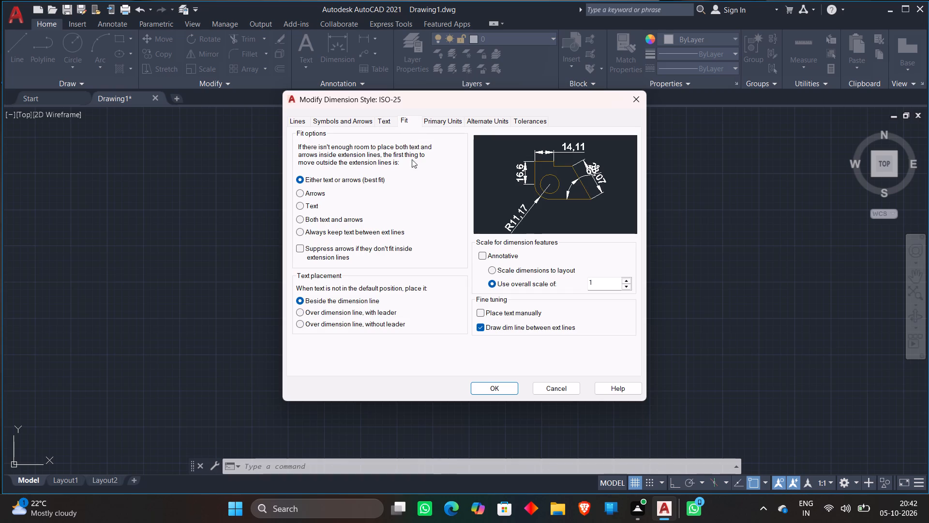
pyautogui.click(450, 121)
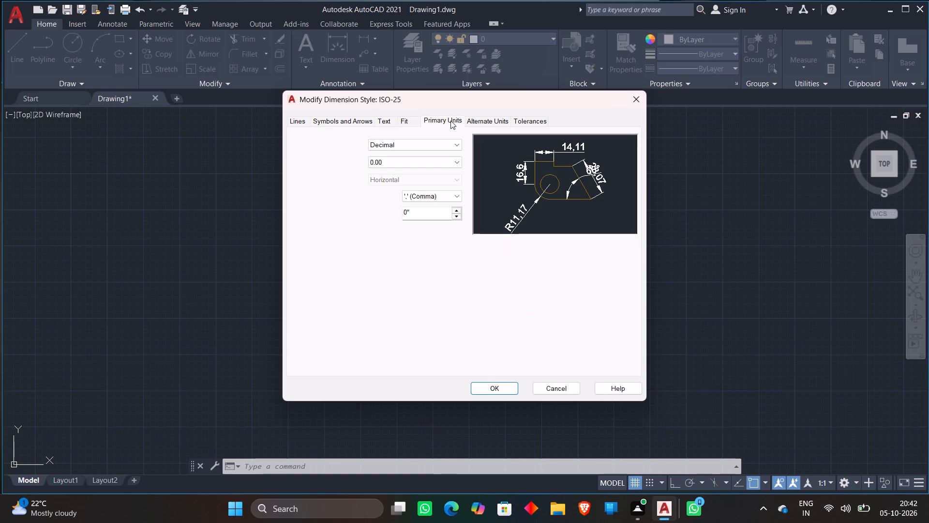
pyautogui.click(412, 146)
pyautogui.click(406, 167)
pyautogui.click(406, 164)
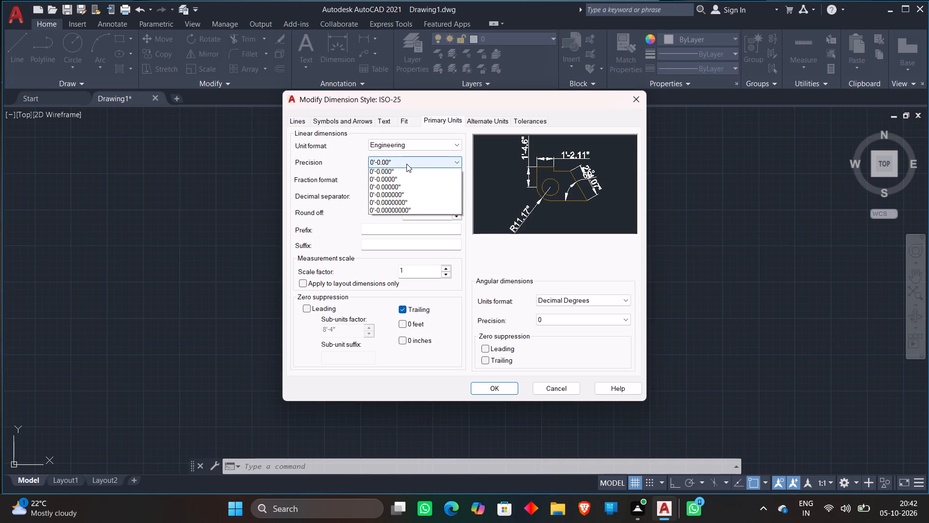
pyautogui.click(399, 177)
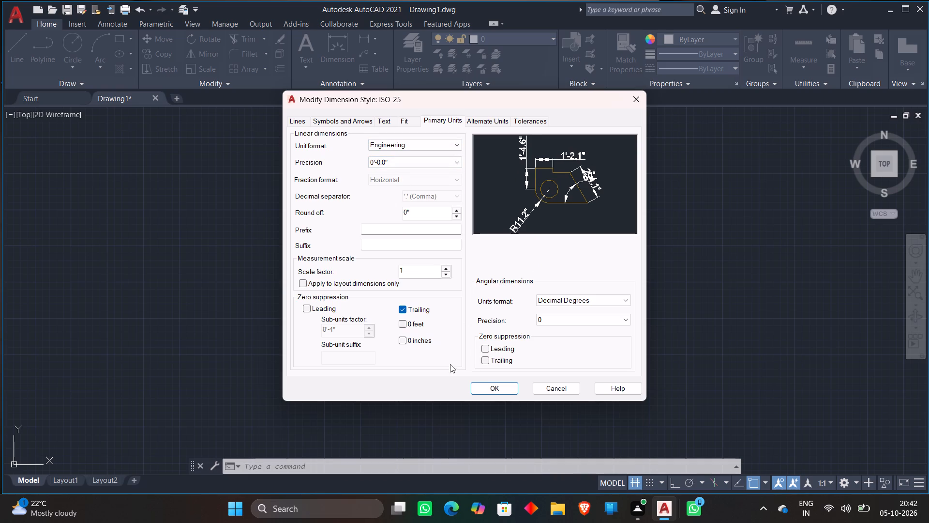
pyautogui.click(486, 121)
pyautogui.click(514, 114)
pyautogui.click(523, 123)
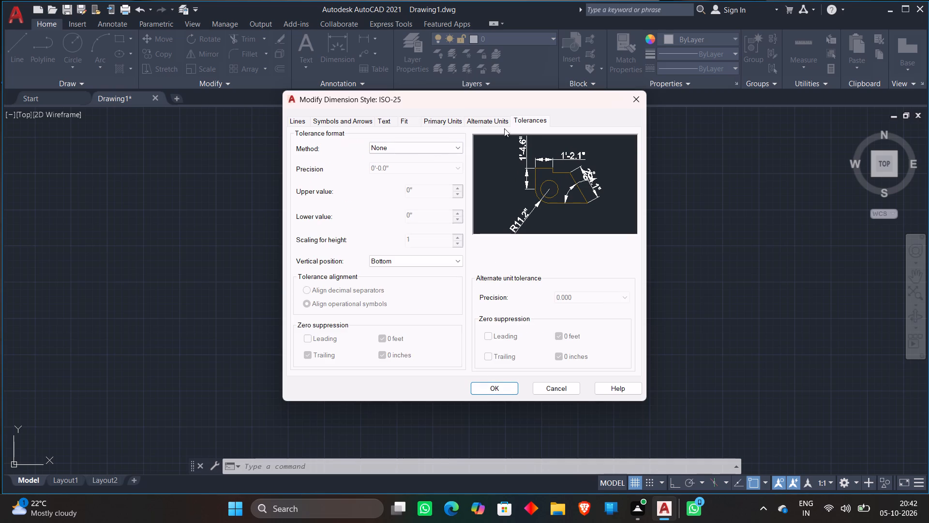
pyautogui.click(487, 394)
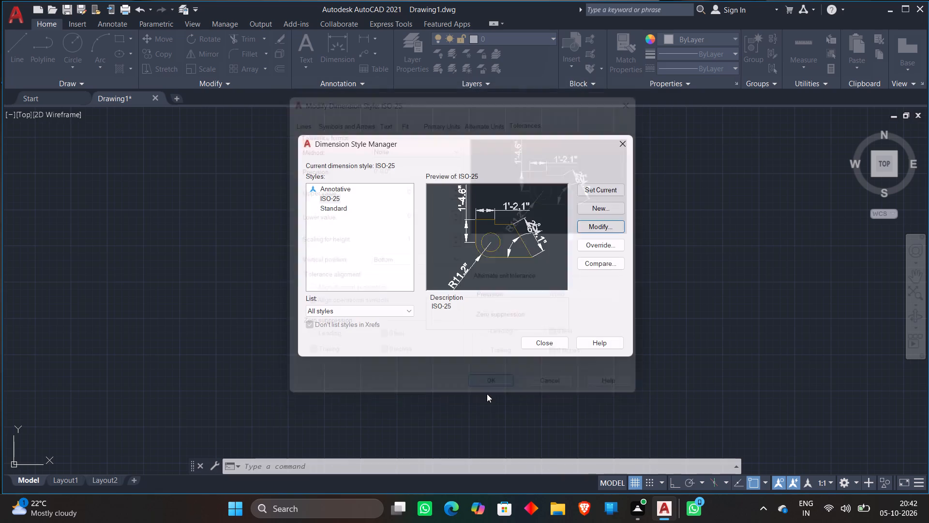
pyautogui.tripleClick(596, 188)
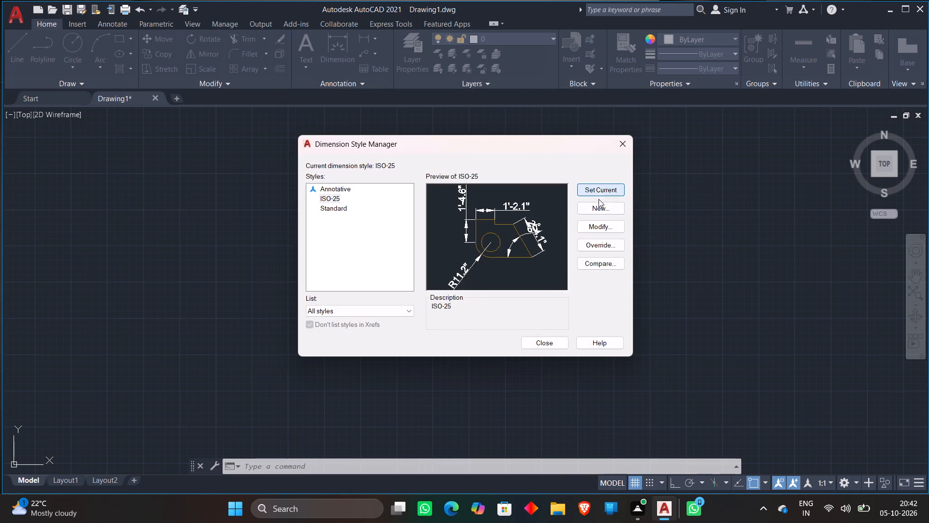
pyautogui.click(555, 343)
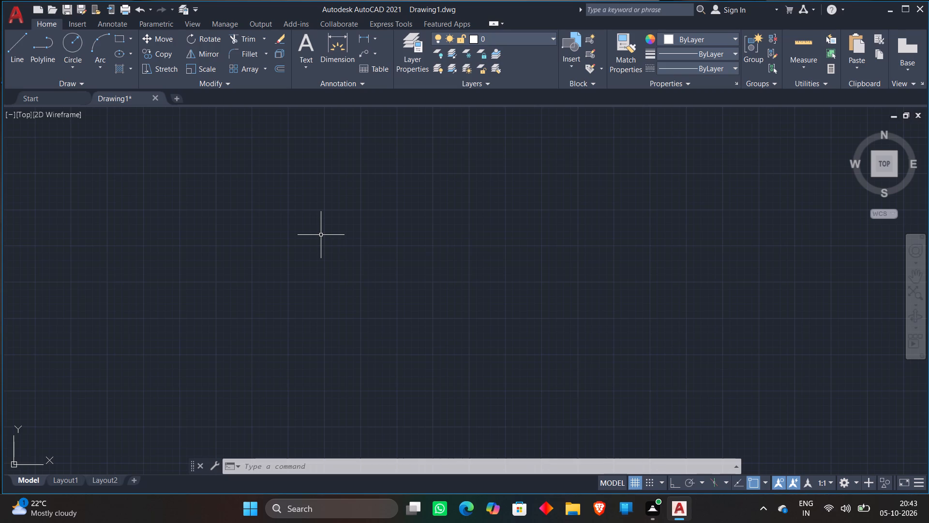
# With Ortho on, draw a closed rectangular room outline from lines, 12'6" wide by 13'10" high.
pyautogui.press('l')
pyautogui.press('Return')
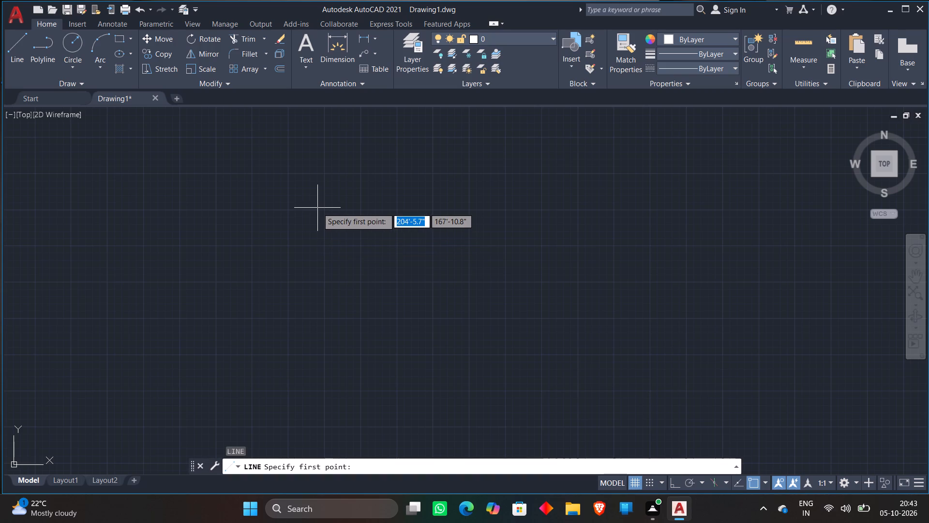
pyautogui.click(317, 208)
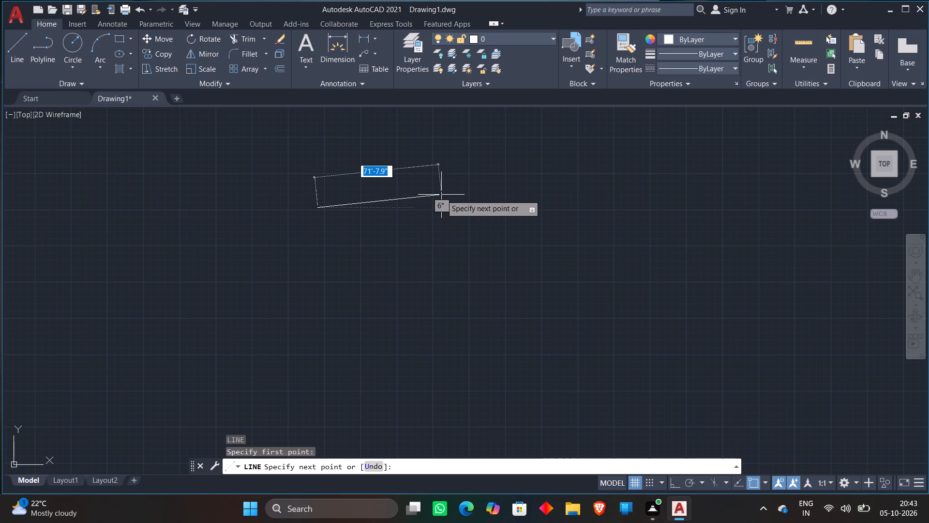
pyautogui.press('F8')
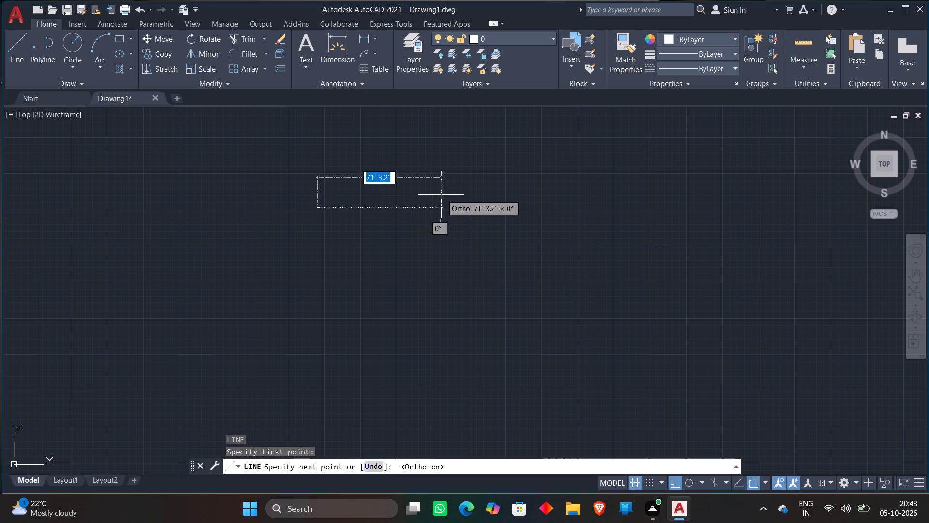
pyautogui.press('1')
pyautogui.write("2'6")
pyautogui.hotkey('shift', '"')
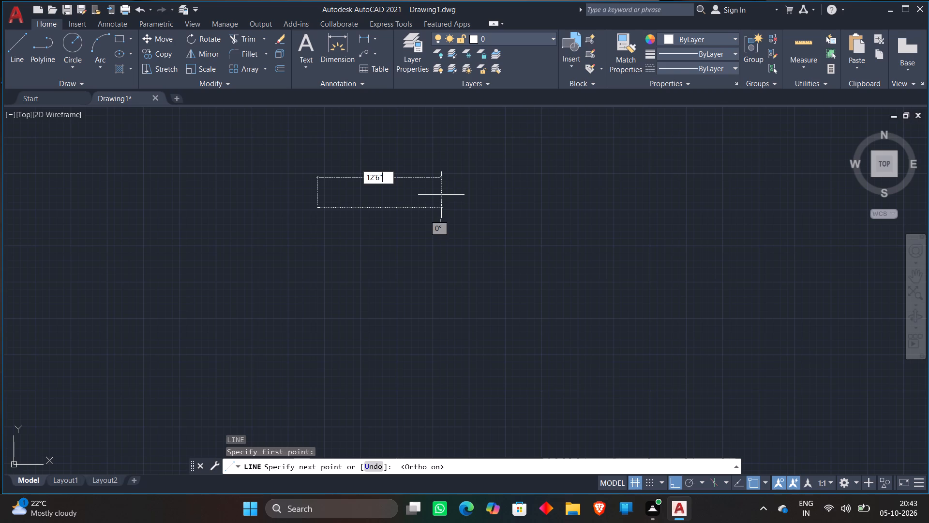
pyautogui.press('Return')
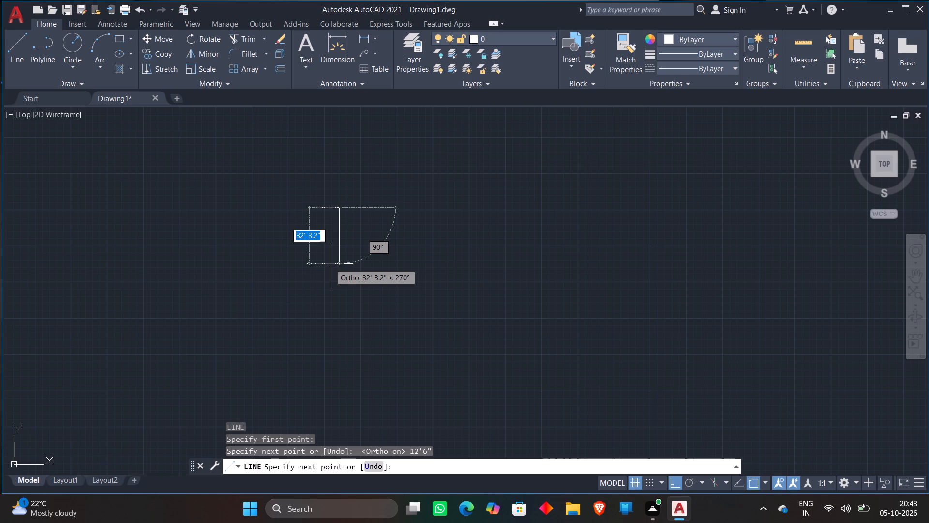
pyautogui.write('13')
pyautogui.press("'")
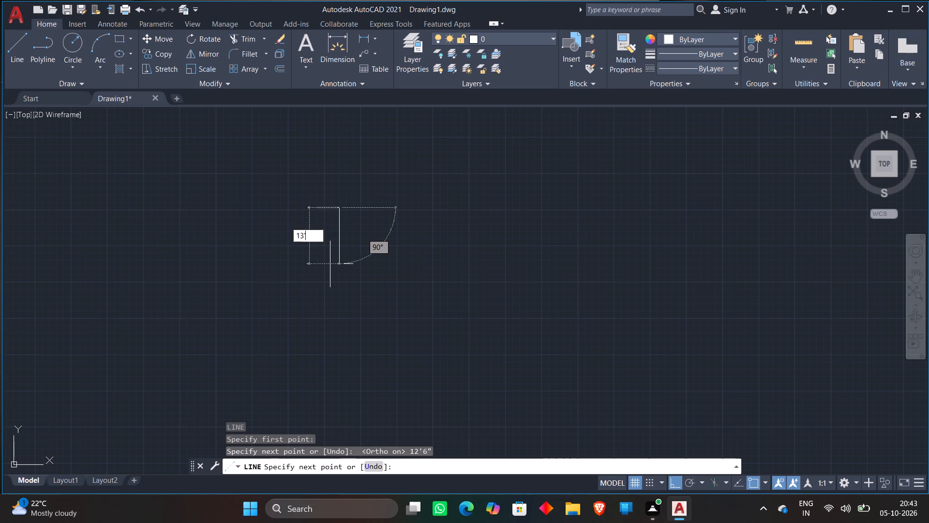
pyautogui.write('10"')
pyautogui.press('Return')
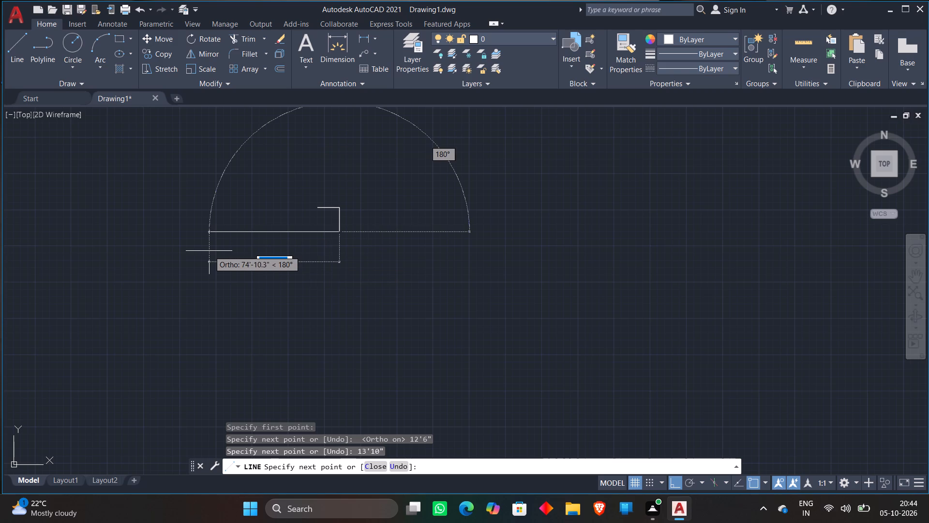
pyautogui.write("12'")
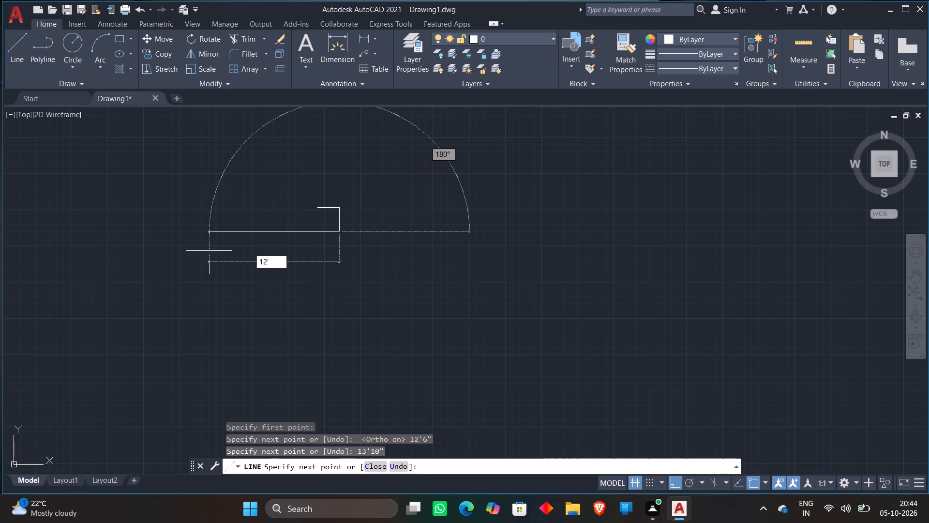
pyautogui.write('6"')
pyautogui.press('Return')
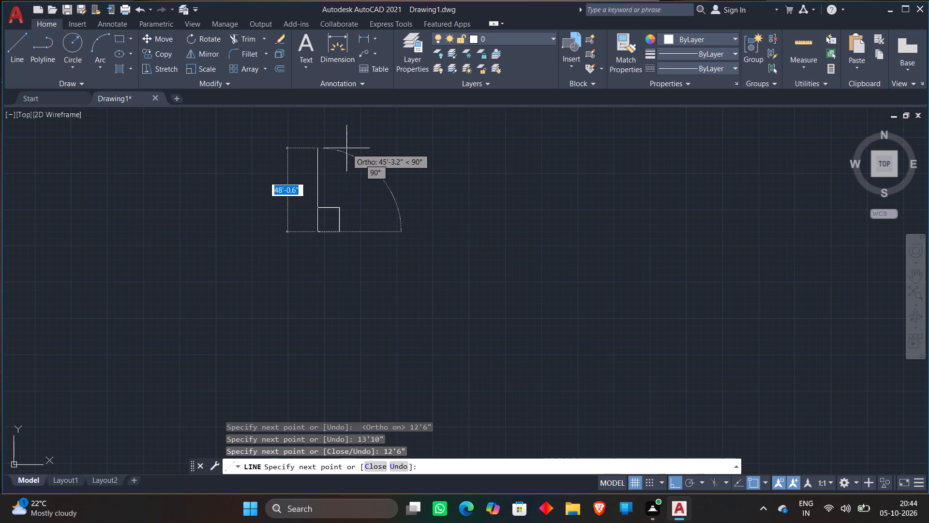
pyautogui.write('13\'10"')
pyautogui.press('Return')
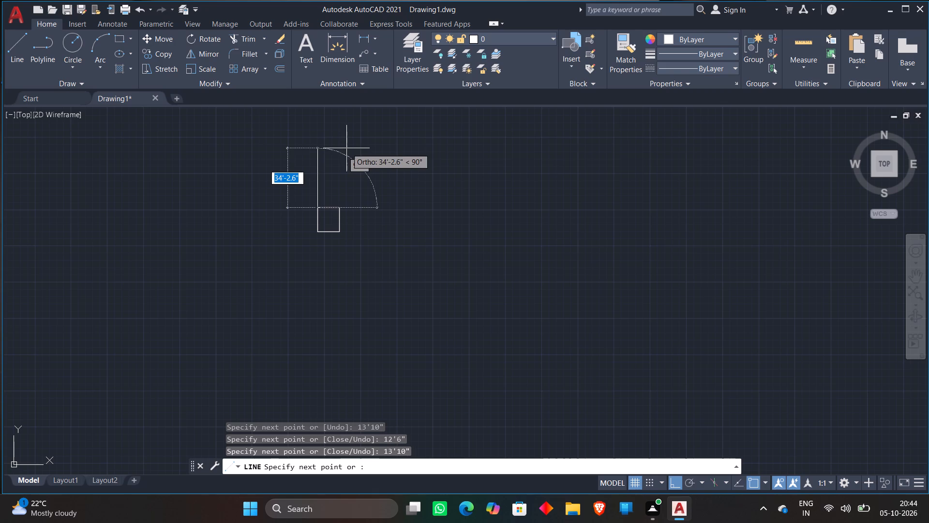
pyautogui.press('Escape')
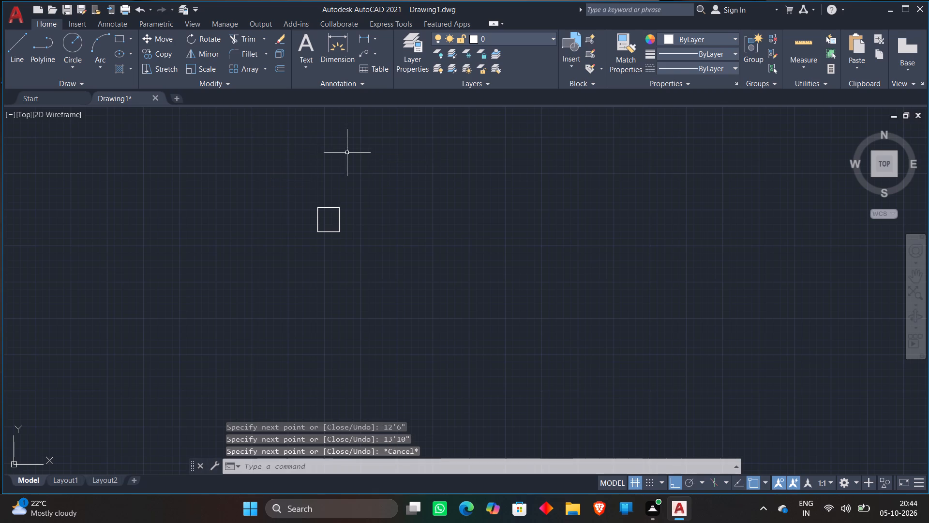
# Offset all four sides of the rectangle outward by 9" to form the outer wall lines.
pyautogui.press('o')
pyautogui.press('Return')
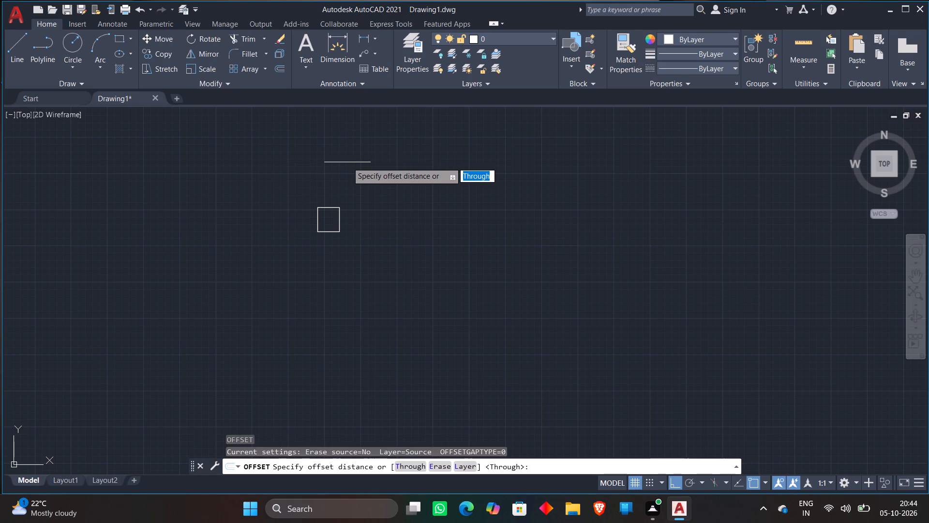
pyautogui.press('9')
pyautogui.hotkey('shift', '"')
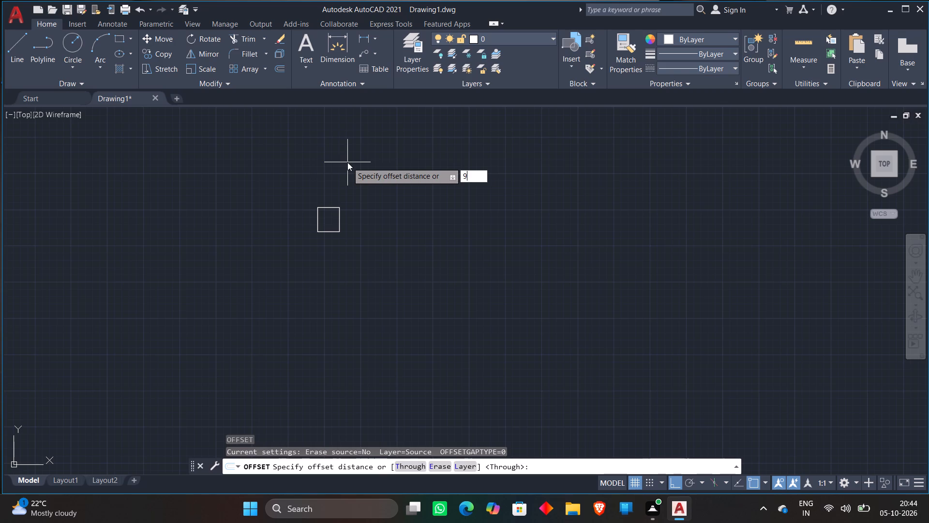
pyautogui.press('Return')
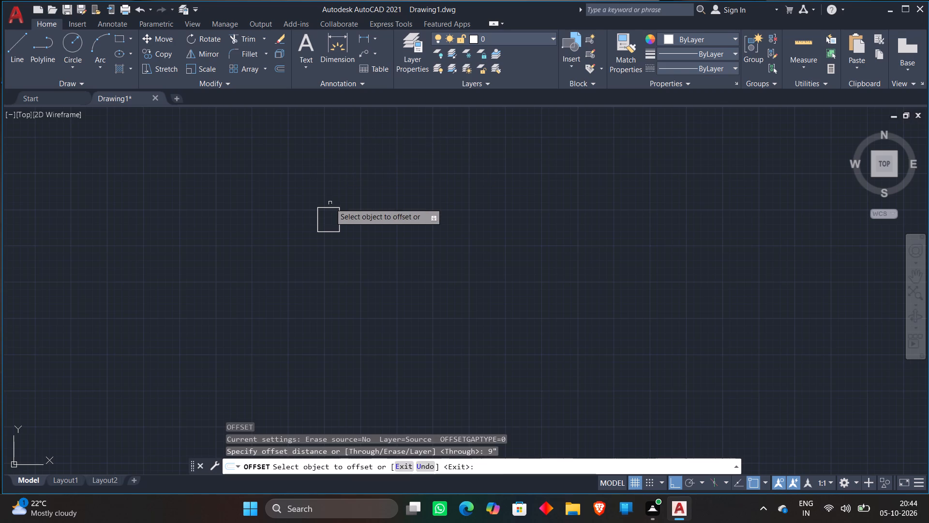
pyautogui.click(330, 208)
pyautogui.click(330, 198)
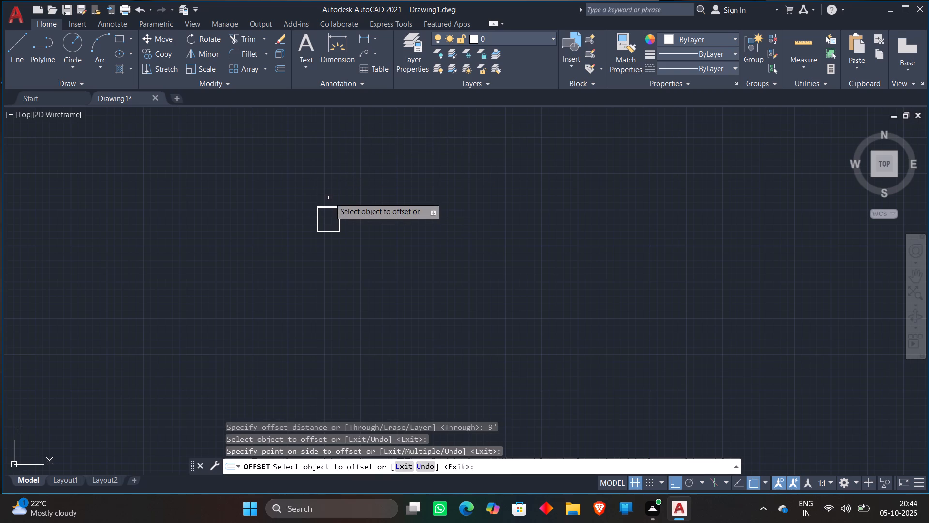
pyautogui.scroll(2, 325, 220)
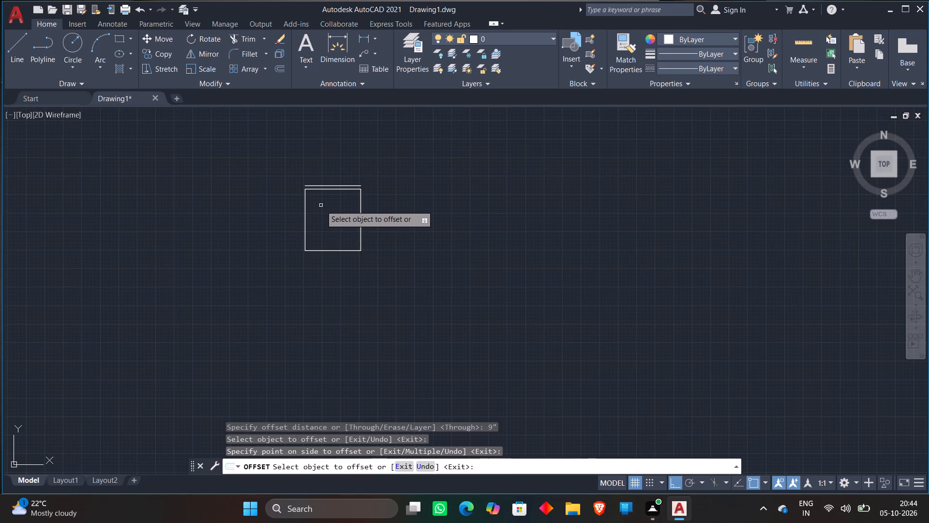
pyautogui.scroll(1, 321, 205)
pyautogui.click(294, 216)
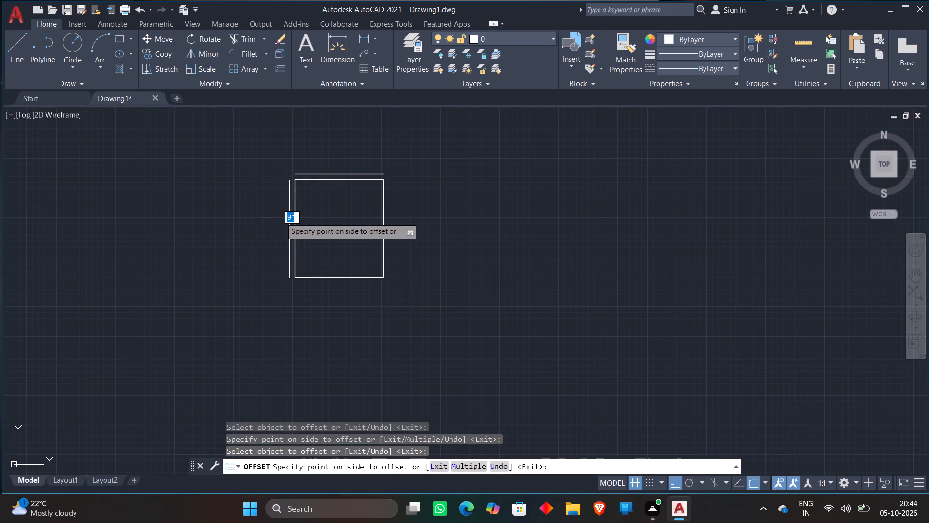
pyautogui.click(281, 217)
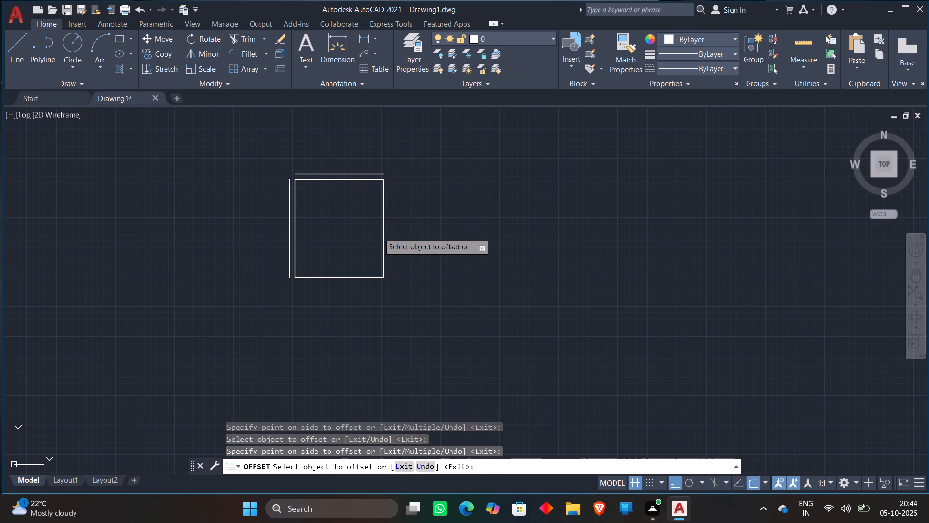
pyautogui.click(384, 208)
pyautogui.click(414, 204)
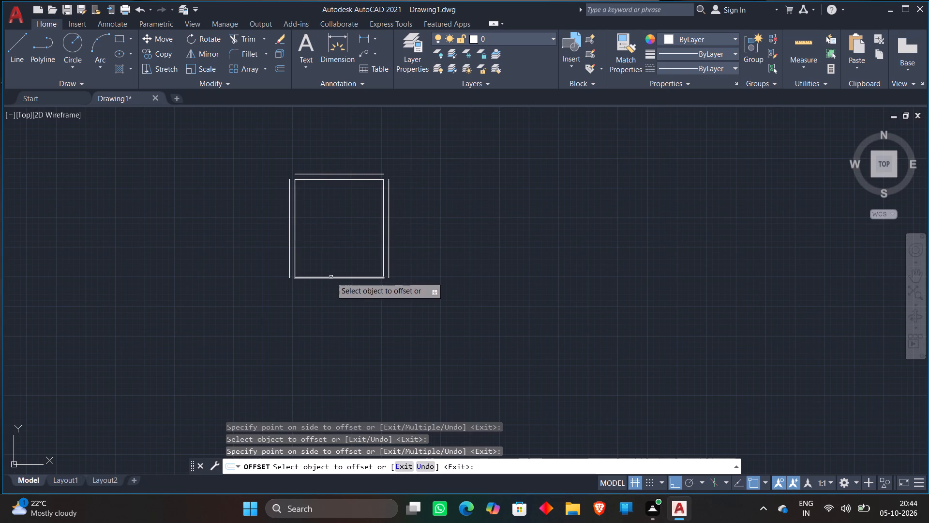
pyautogui.click(331, 277)
pyautogui.click(325, 301)
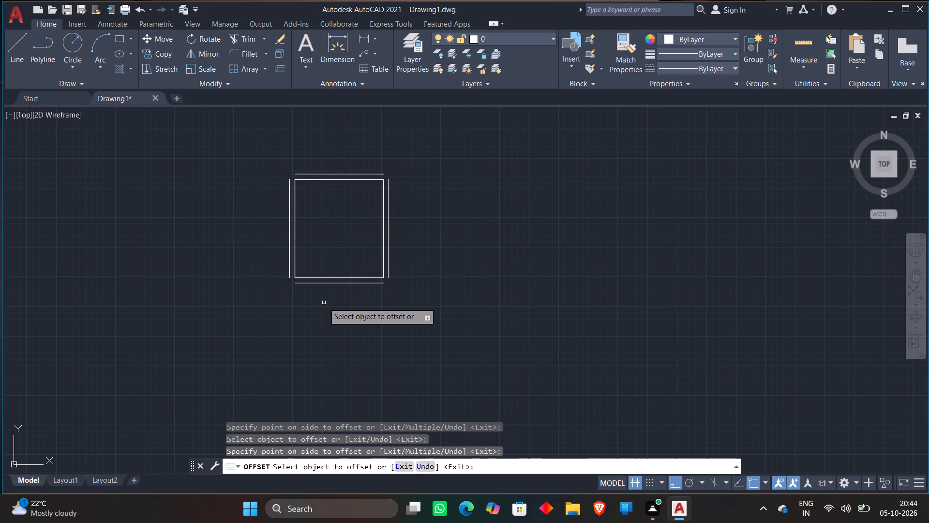
pyautogui.press('Escape')
# Draw the adjoining room from the upper end of the first room's east outer wall line: 14'6" across, 13'10" down, 14'6" back.
pyautogui.press('l')
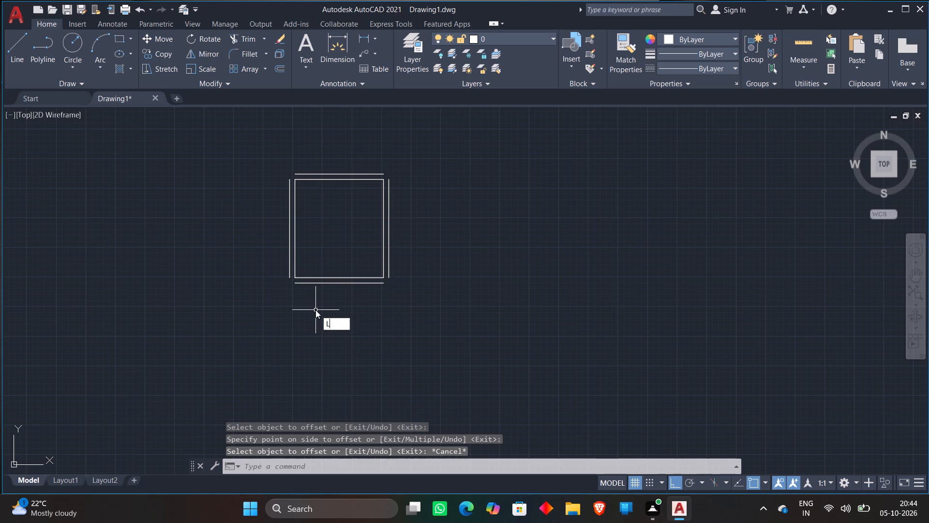
pyautogui.press('Return')
pyautogui.click(390, 179)
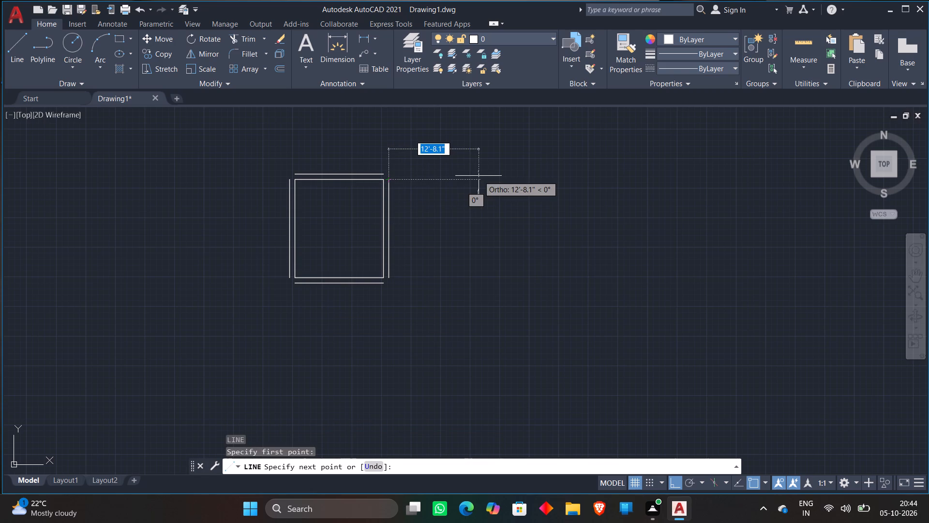
pyautogui.write("14'")
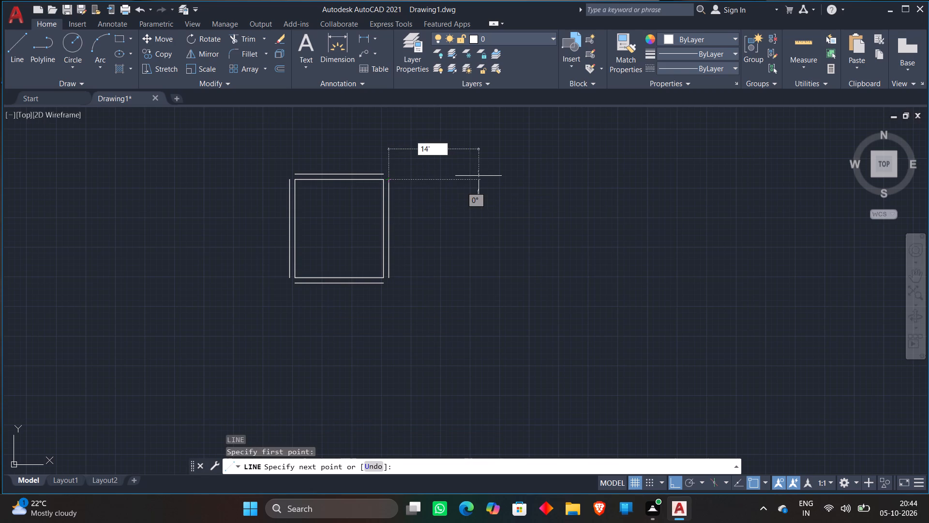
pyautogui.press('6')
pyautogui.hotkey('shift', '"')
pyautogui.press('Return')
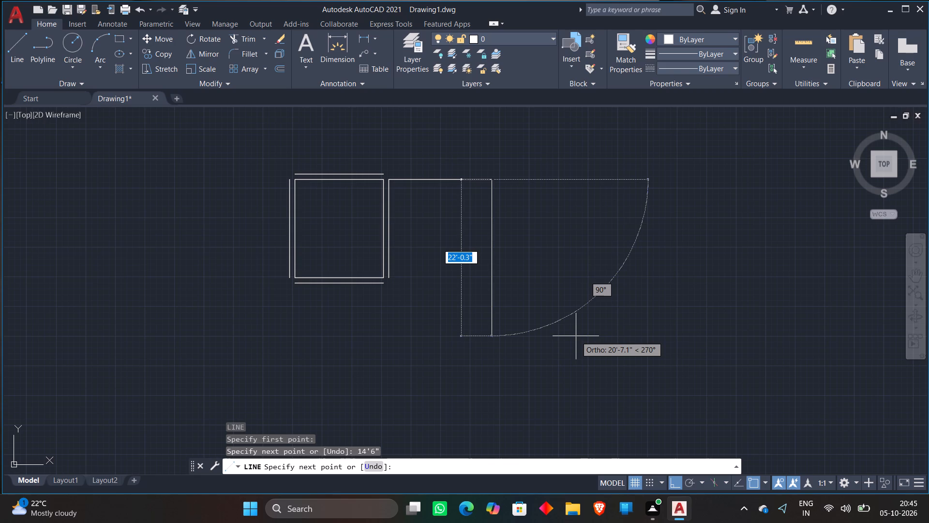
pyautogui.write("13'")
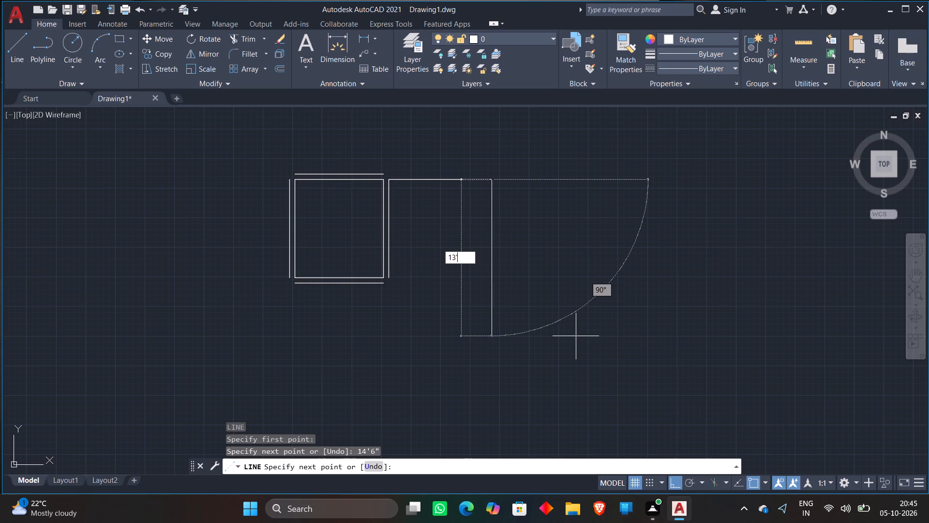
pyautogui.write('10')
pyautogui.hotkey('shift', '"')
pyautogui.press('Return')
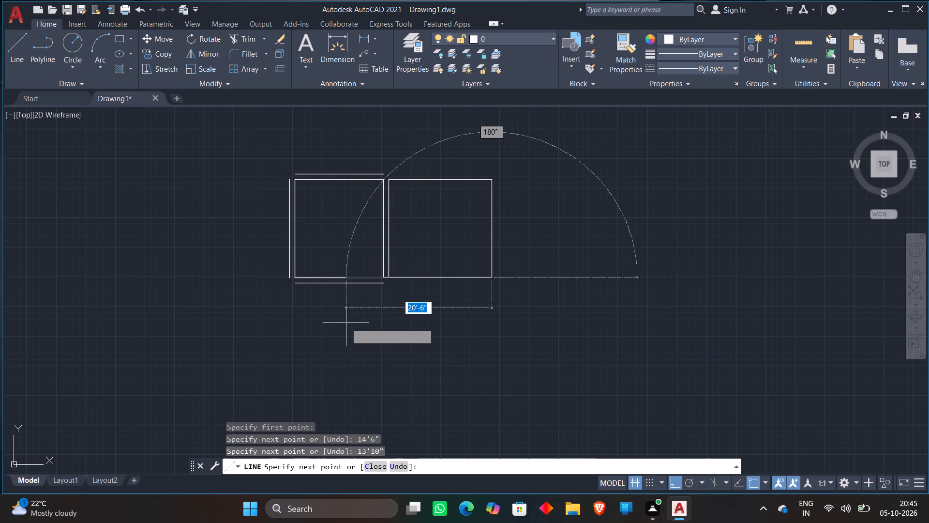
pyautogui.write("14'6")
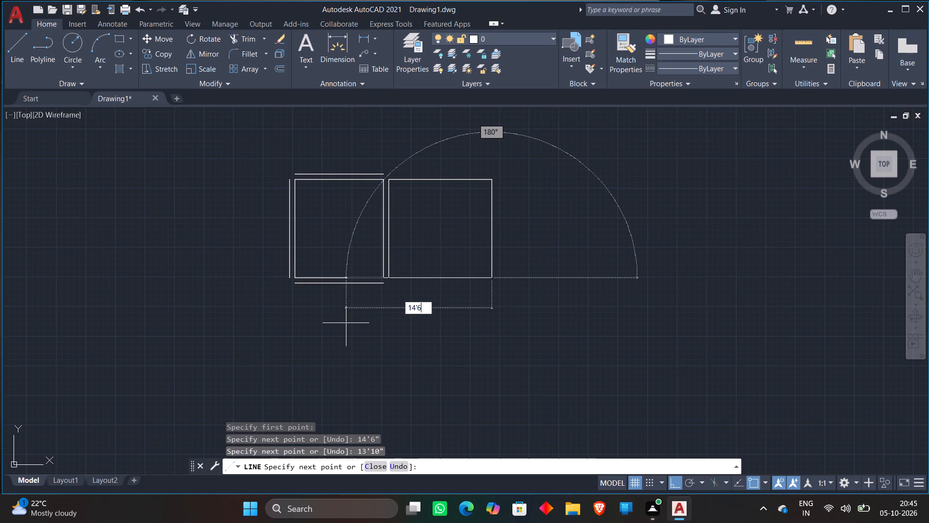
pyautogui.hotkey('shift', '"')
pyautogui.press('Return')
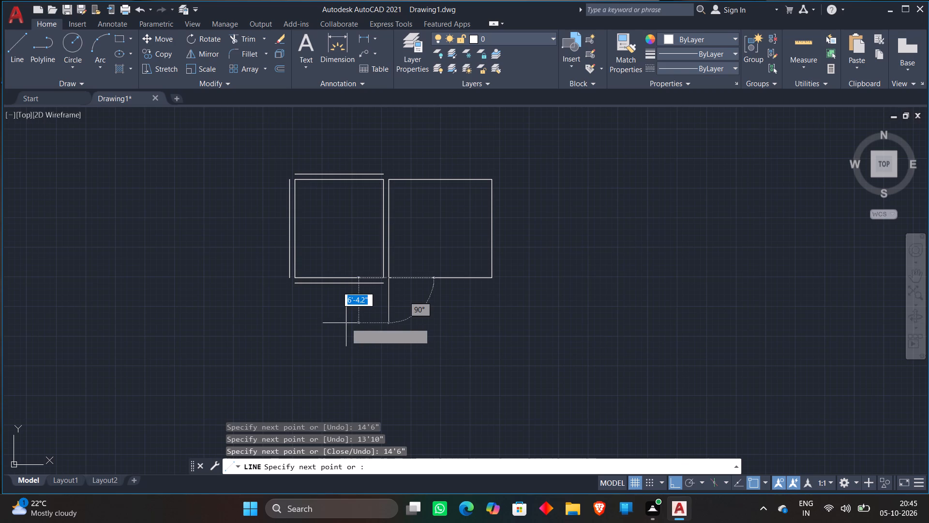
pyautogui.press('Escape')
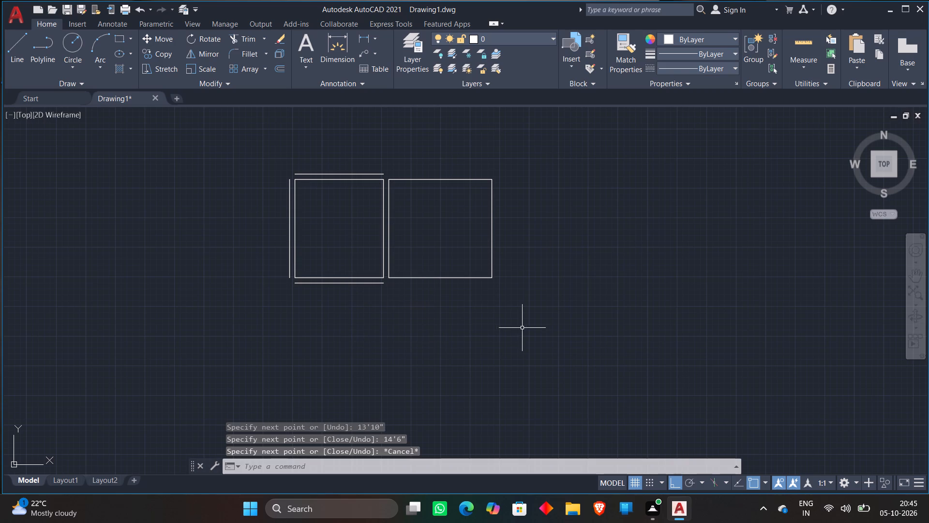
# Offset the north, east and south sides of the second room outward by 9" to form its outer wall lines.
pyautogui.press('o')
pyautogui.press('Return')
pyautogui.press('9')
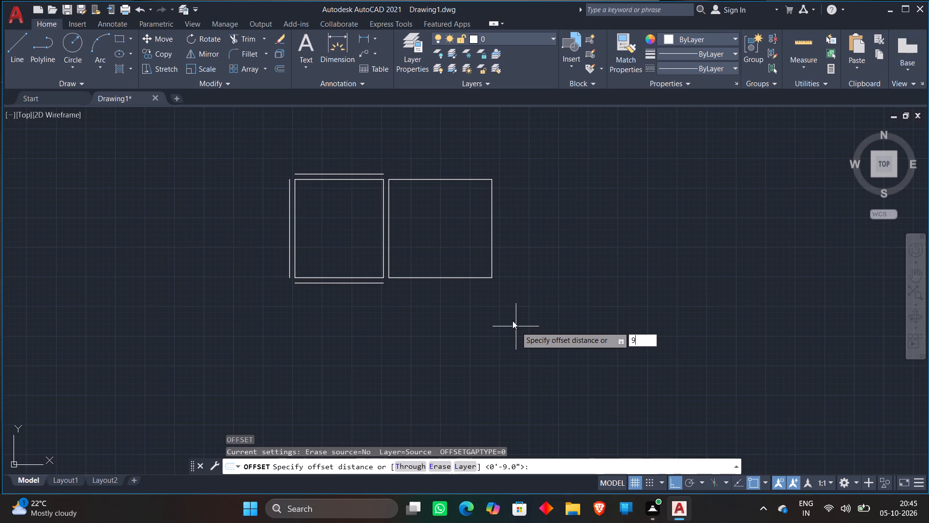
pyautogui.hotkey('shift', '"')
pyautogui.press('Return')
pyautogui.click(440, 179)
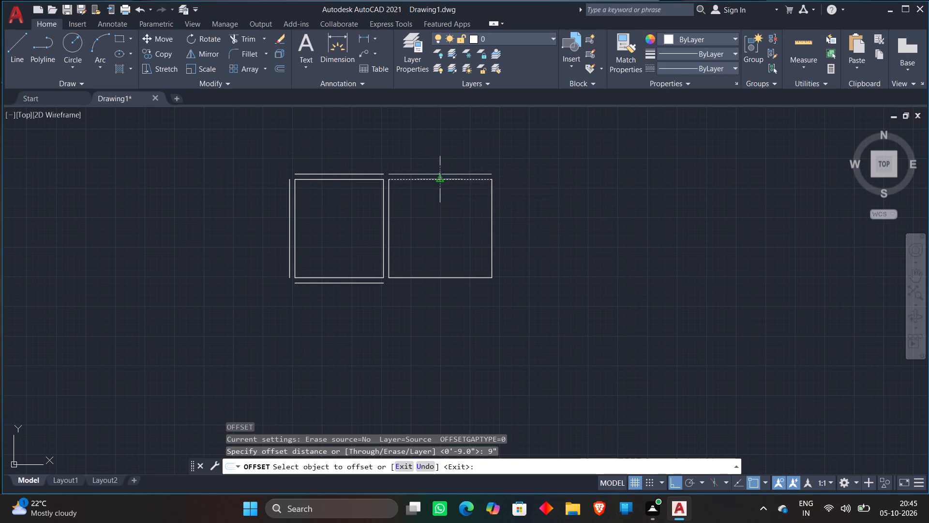
pyautogui.click(440, 168)
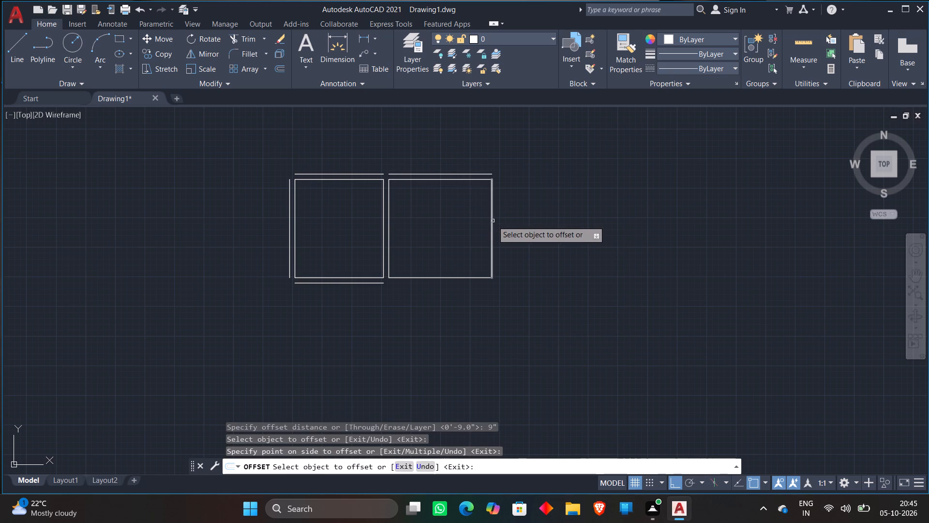
pyautogui.click(490, 224)
pyautogui.click(549, 223)
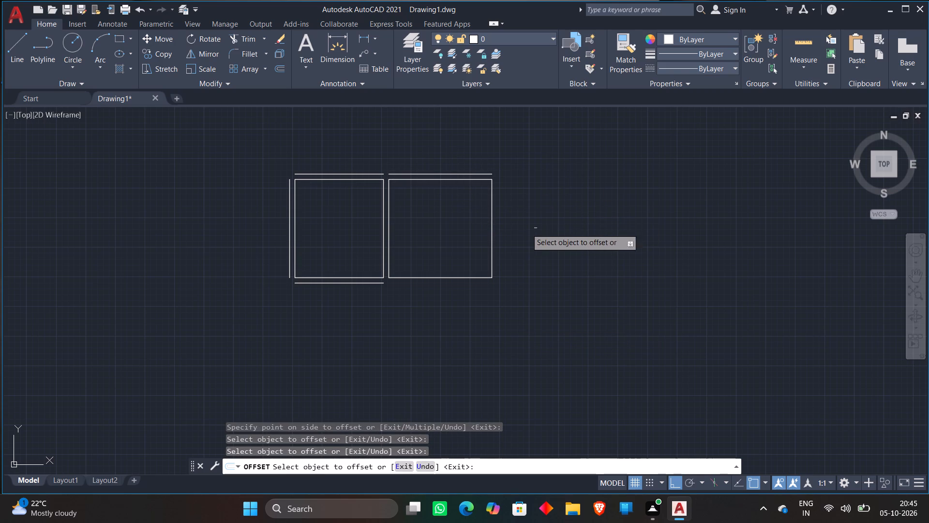
pyautogui.click(494, 246)
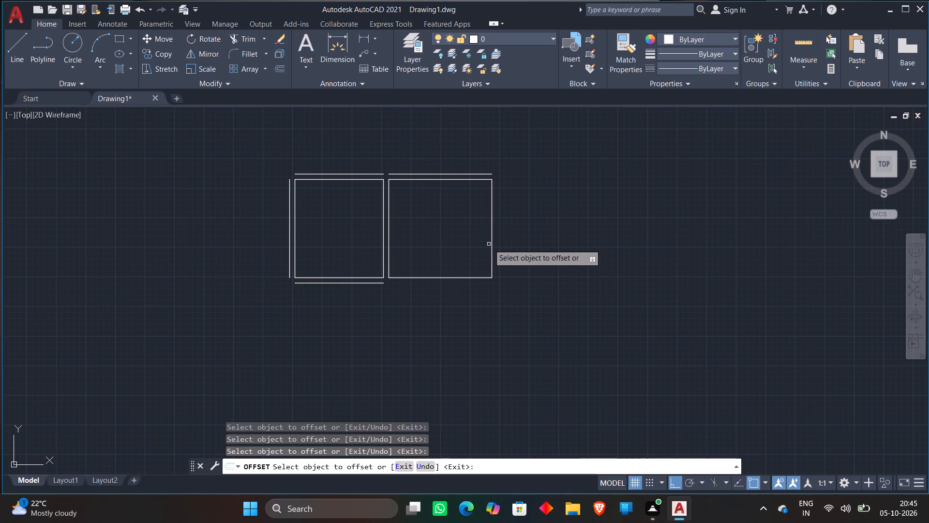
pyautogui.click(493, 244)
pyautogui.click(532, 234)
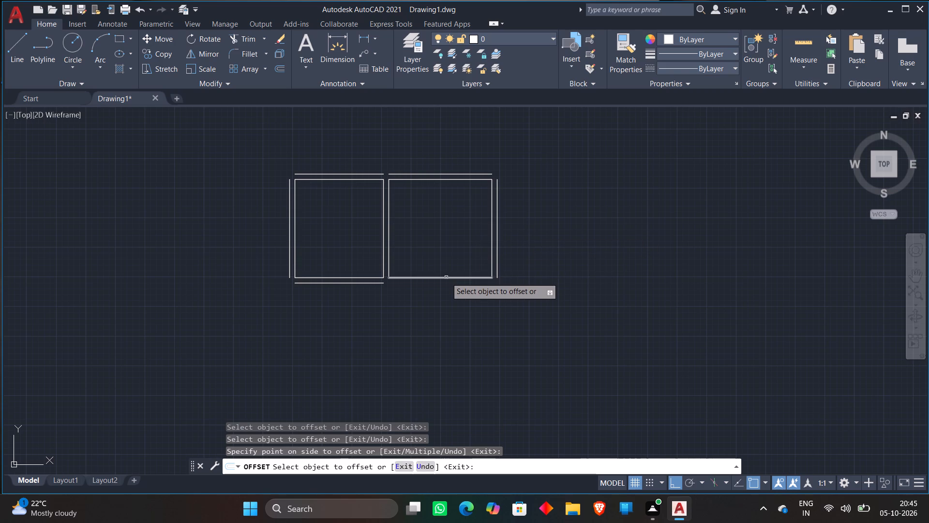
pyautogui.click(446, 278)
pyautogui.click(445, 289)
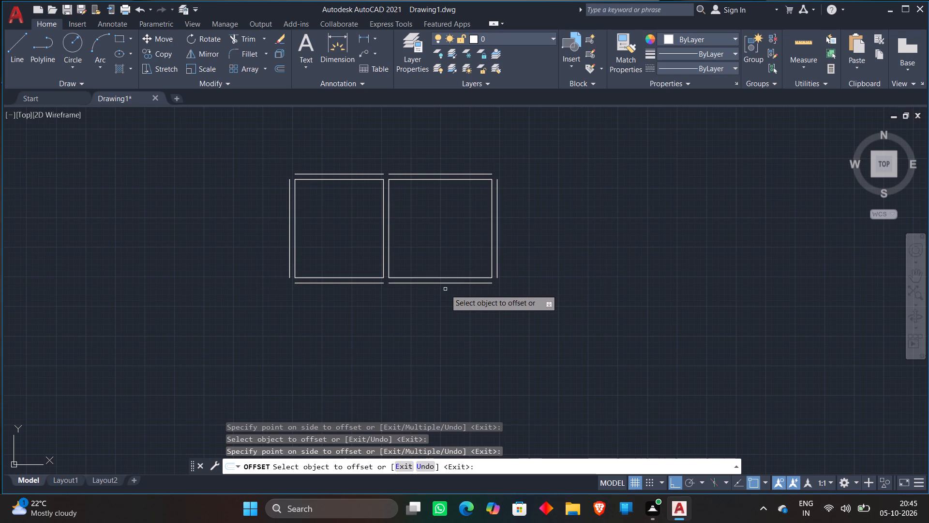
pyautogui.press('Escape')
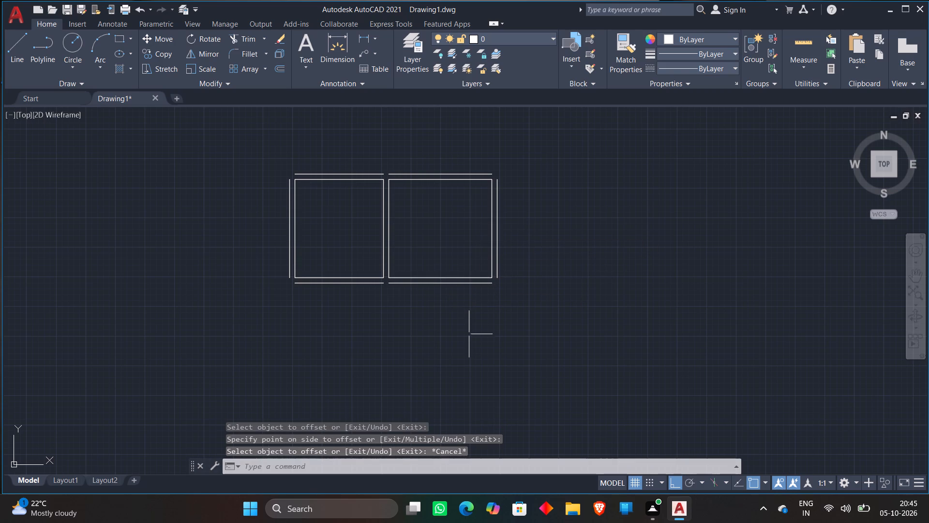
# Draw lines from the east end of the second room's south outer wall line: 9' down, 18'8" west.
pyautogui.press('l')
pyautogui.press('Return')
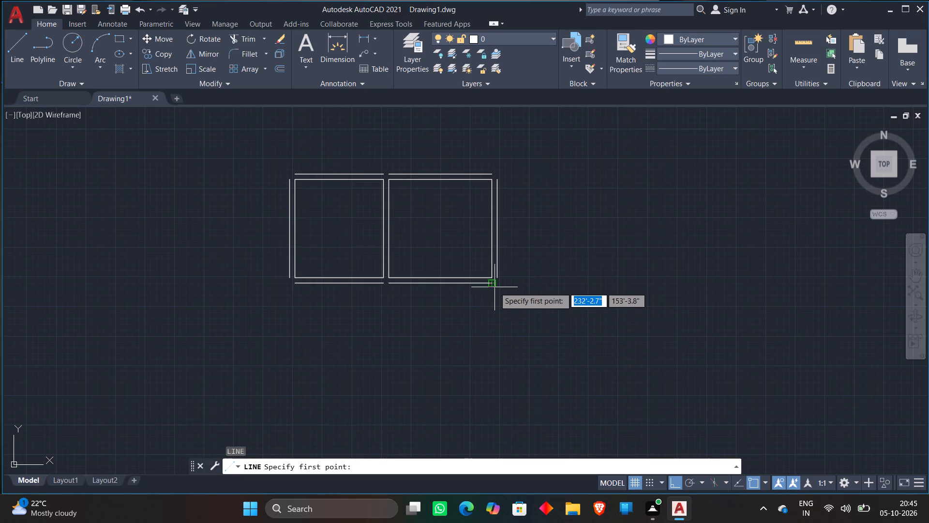
pyautogui.click(494, 287)
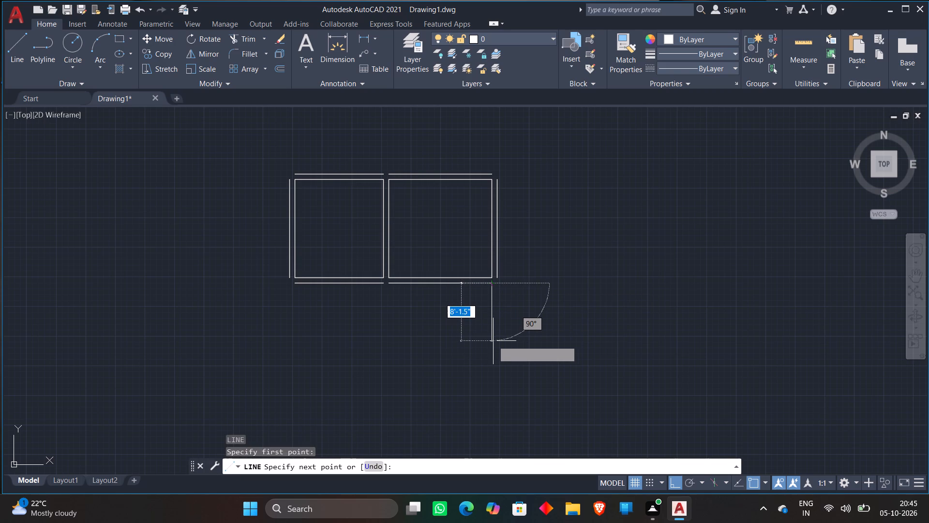
pyautogui.write("9'")
pyautogui.press('Return')
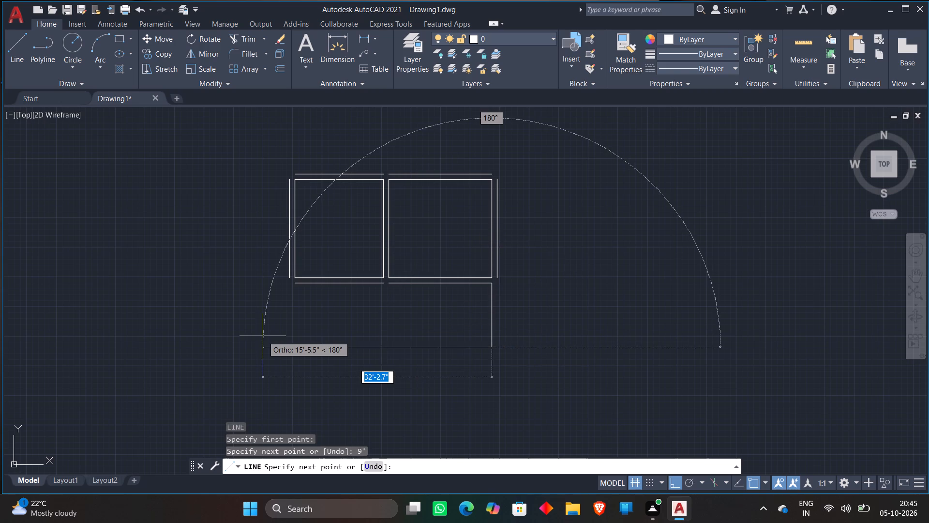
pyautogui.write('18')
pyautogui.write("'8")
pyautogui.hotkey('shift', '"')
pyautogui.press('Return')
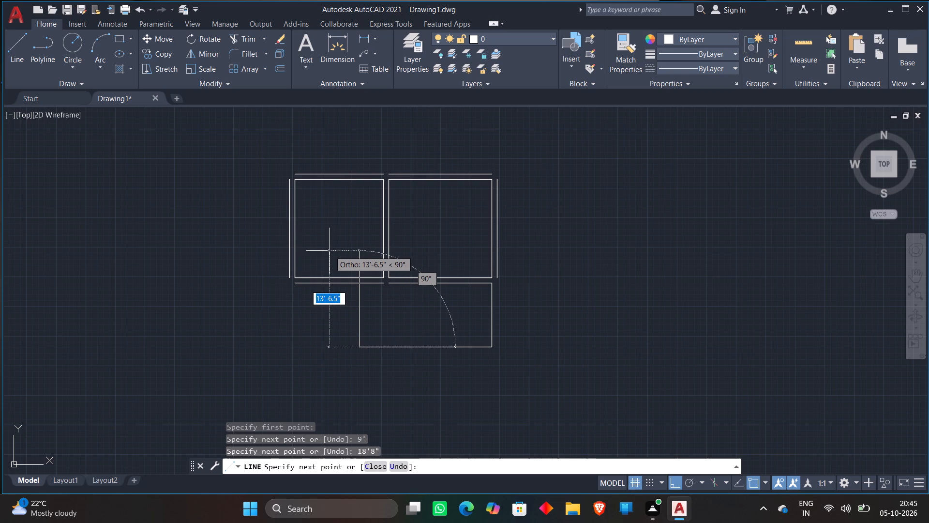
pyautogui.press('Escape')
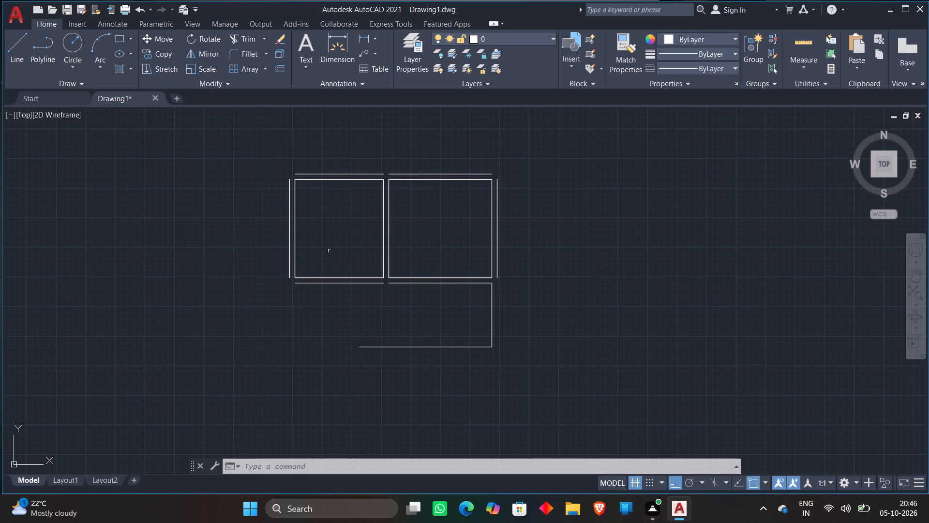
# Draw a small room from the west end of the first room's south outer wall line: 3'6" down, 4' east, 3'6" up.
pyautogui.press('l')
pyautogui.press('Return')
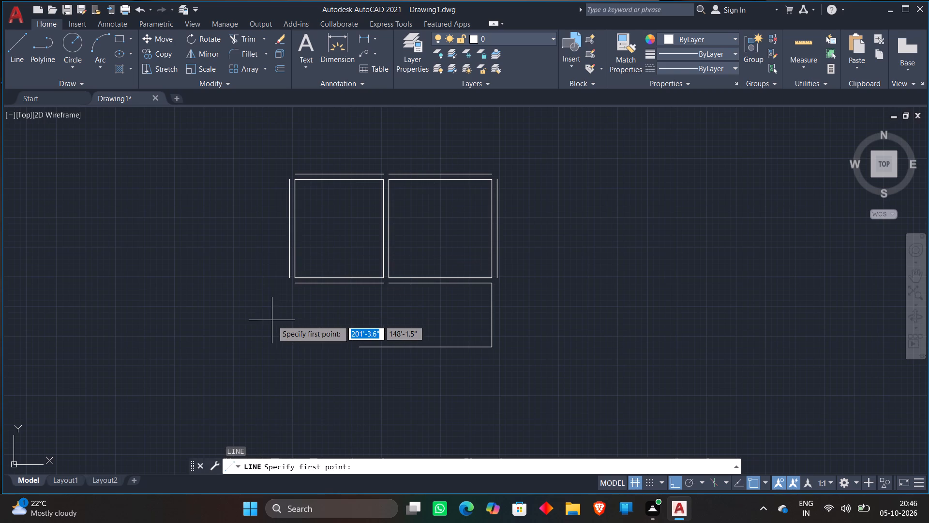
pyautogui.scroll(2, 272, 320)
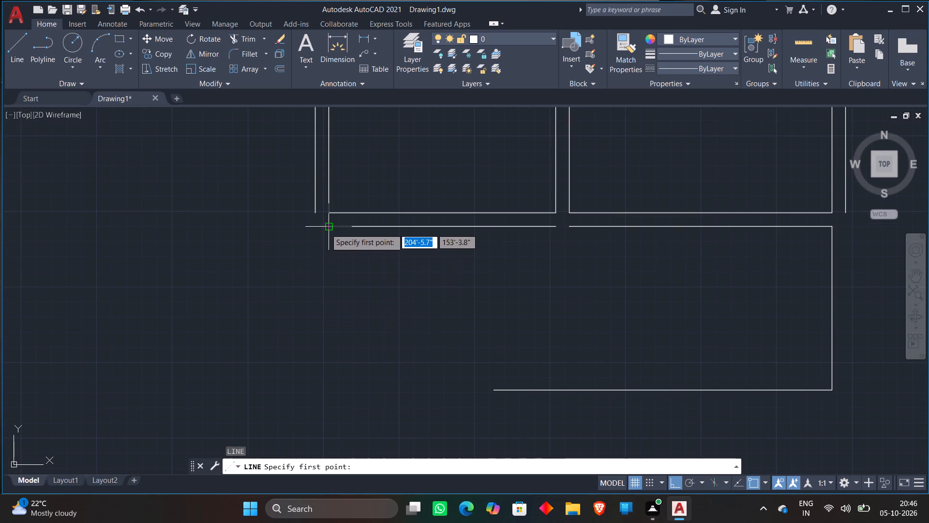
pyautogui.click(326, 229)
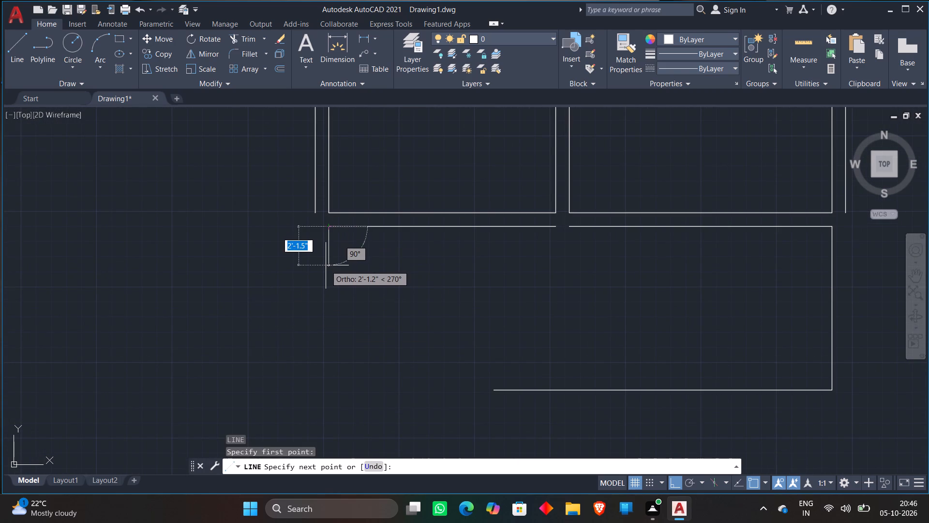
pyautogui.write("3'6")
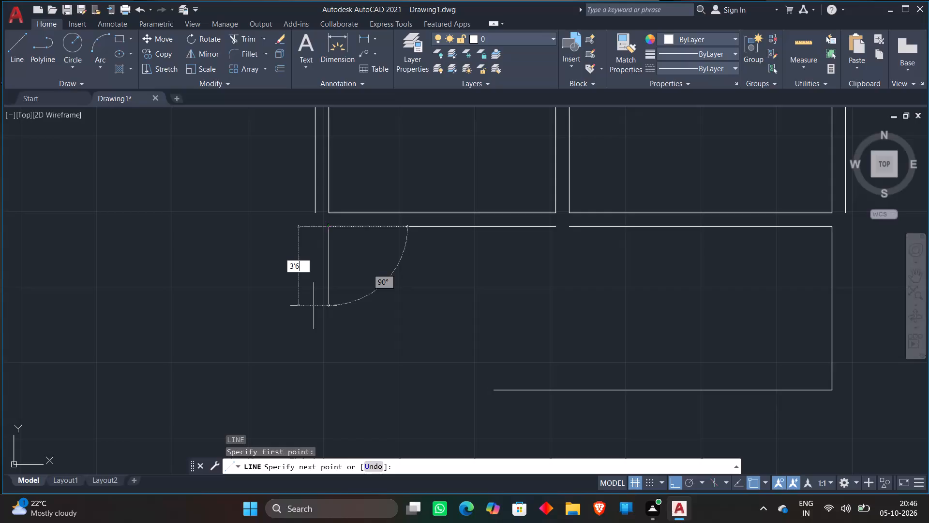
pyautogui.hotkey('shift', '"')
pyautogui.press('Return')
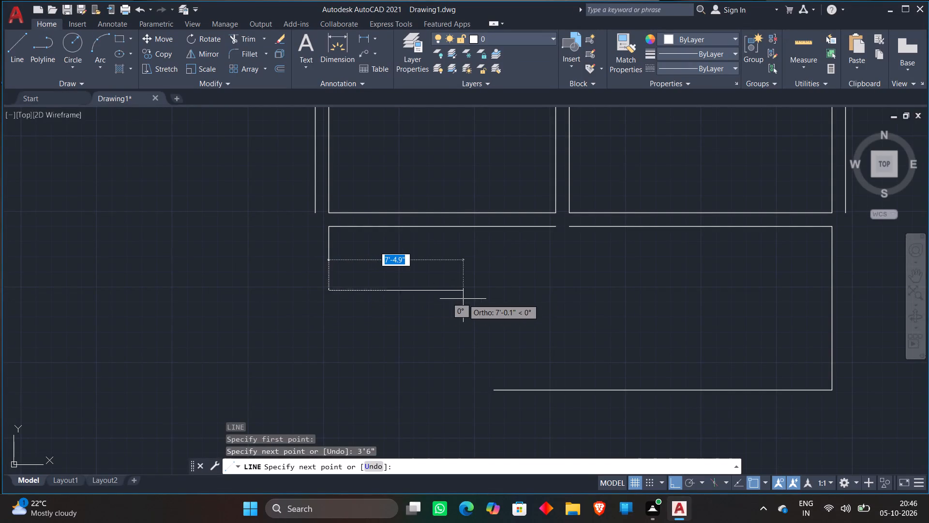
pyautogui.write("4'")
pyautogui.press('Return')
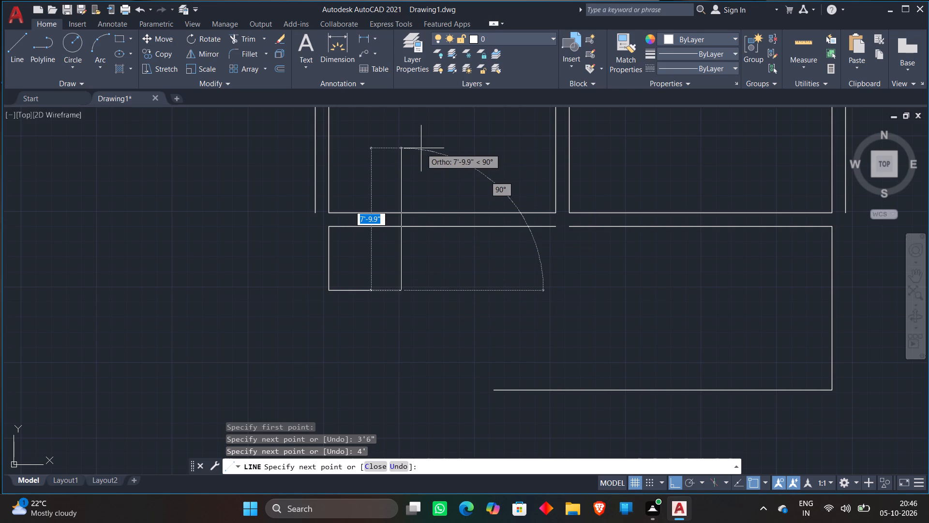
pyautogui.press('3')
pyautogui.write("'6")
pyautogui.hotkey('shift', '"')
pyautogui.press('Return')
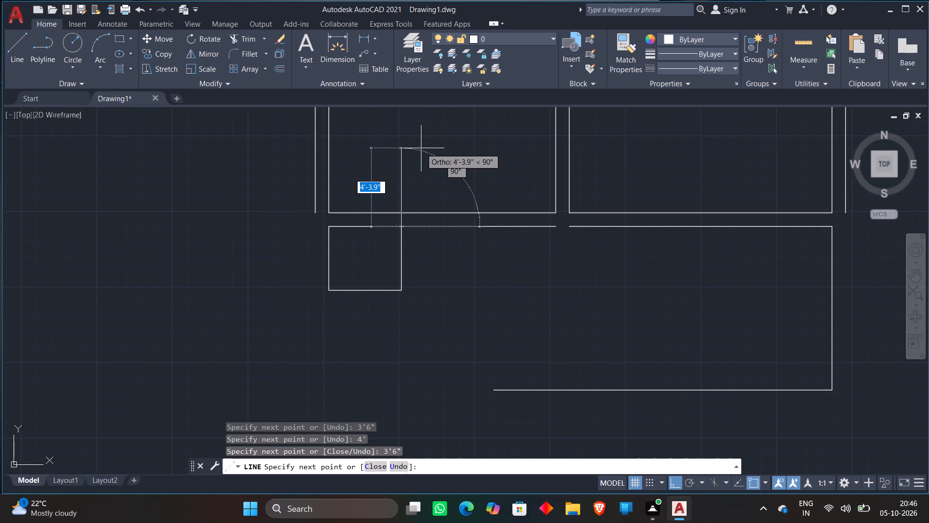
pyautogui.press('Escape')
# Offset the small room's east and south sides outward by 9".
pyautogui.press('o')
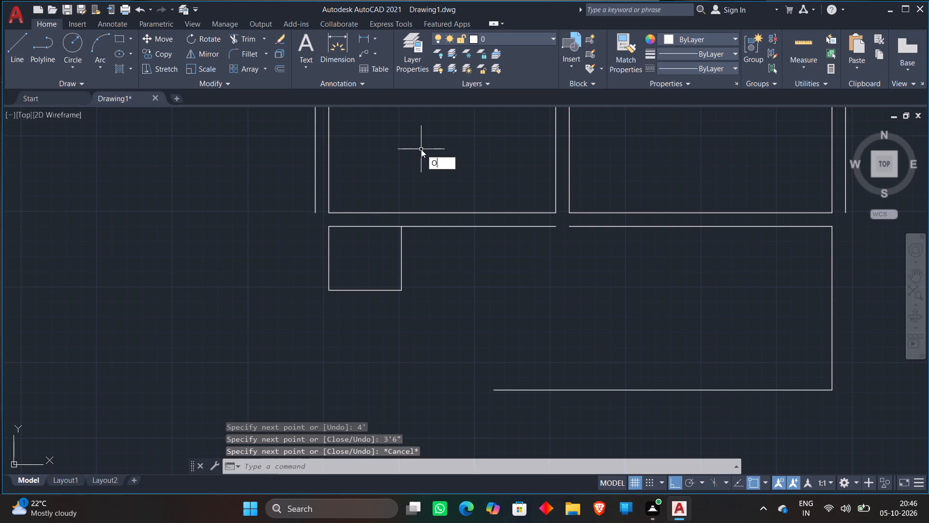
pyautogui.press('Return')
pyautogui.press('9')
pyautogui.hotkey('shift', '"')
pyautogui.press('Return')
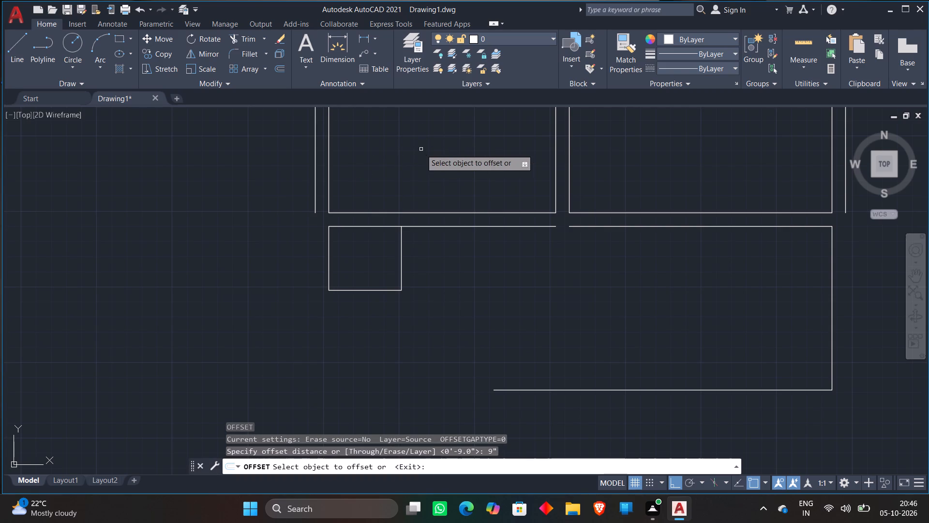
pyautogui.click(400, 261)
pyautogui.click(424, 257)
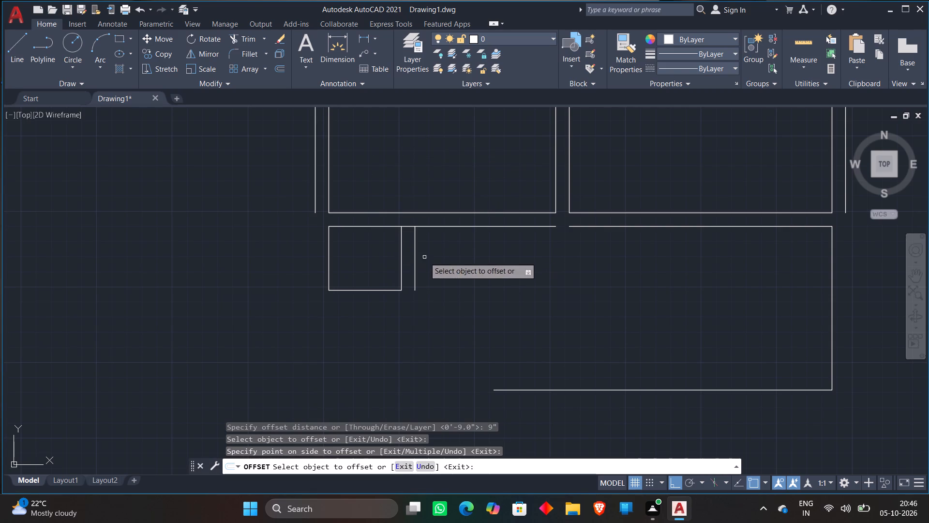
pyautogui.click(379, 291)
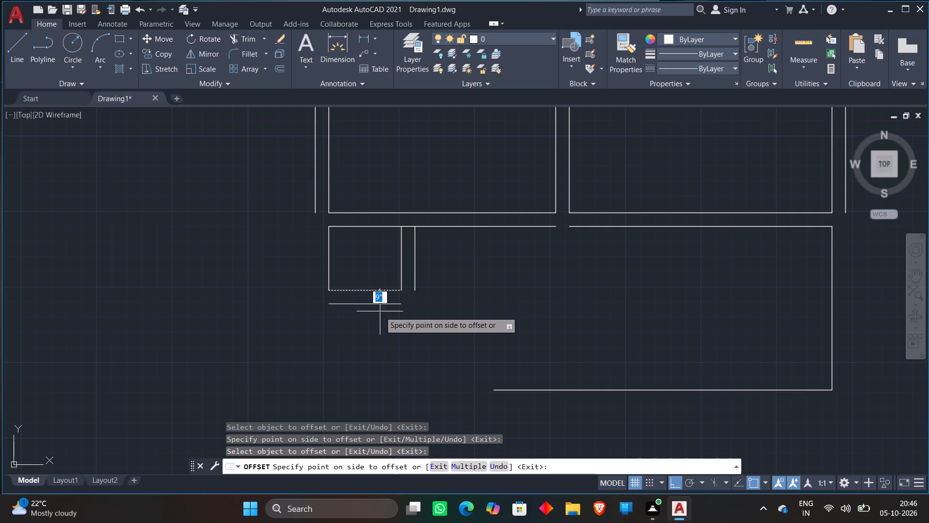
pyautogui.click(380, 311)
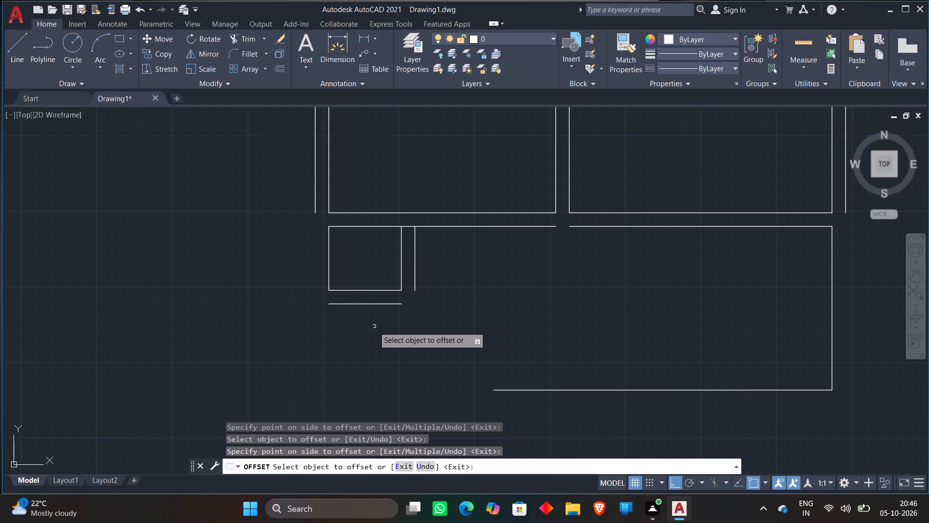
pyautogui.press('Escape')
# Draw a second small room from the west end of the south offset line: 4' down, 4' east, 4' up.
pyautogui.press('l')
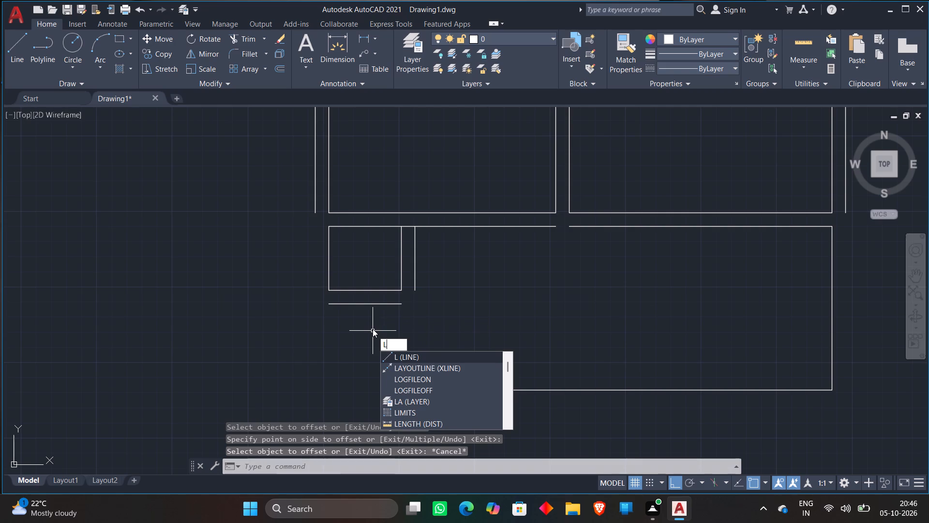
pyautogui.press('Return')
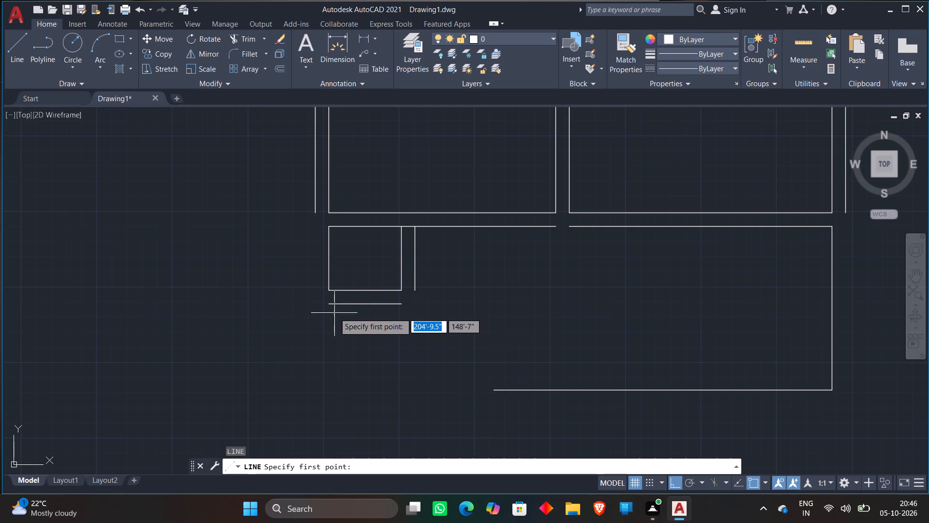
pyautogui.click(332, 306)
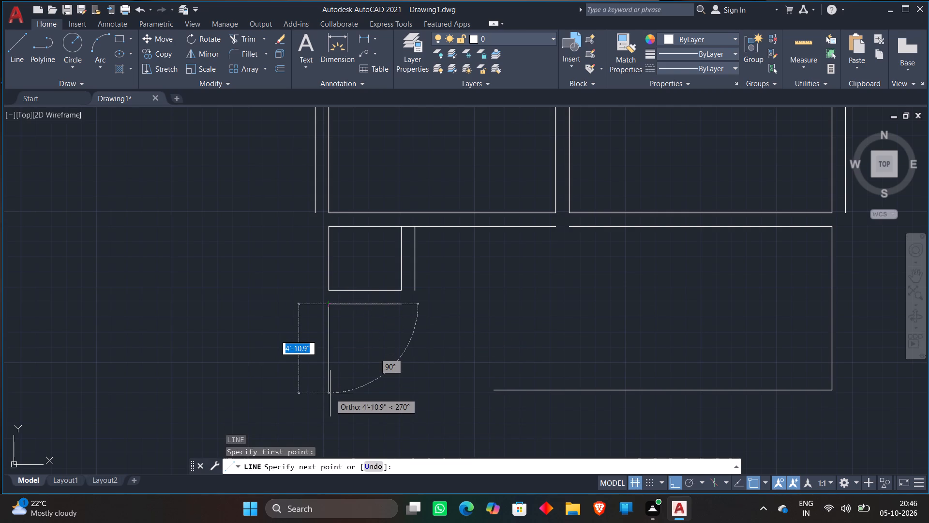
pyautogui.write("4'")
pyautogui.press('Return')
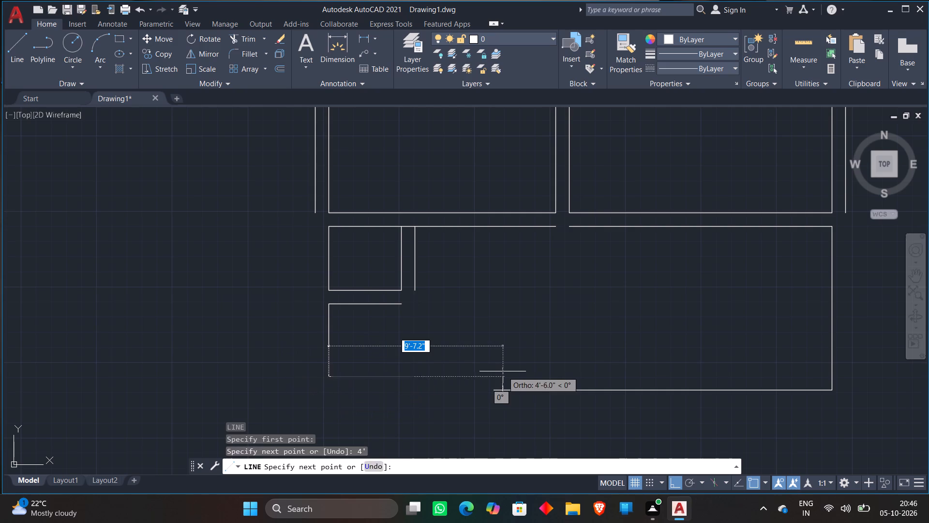
pyautogui.press('4')
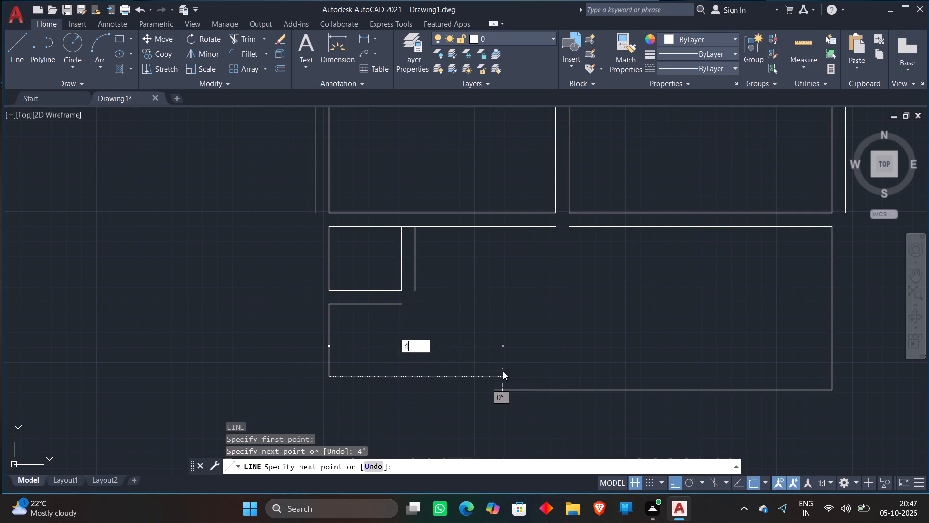
pyautogui.press("'")
pyautogui.press('Return')
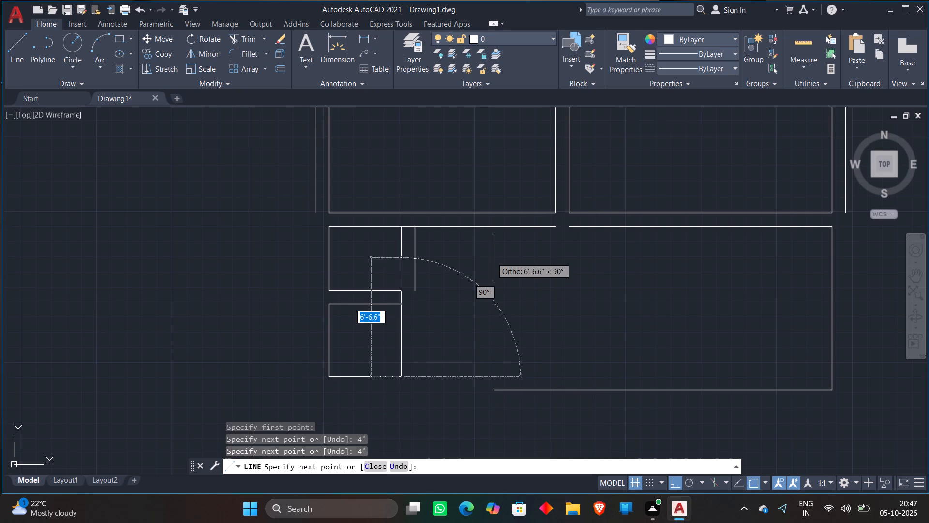
pyautogui.write("4'")
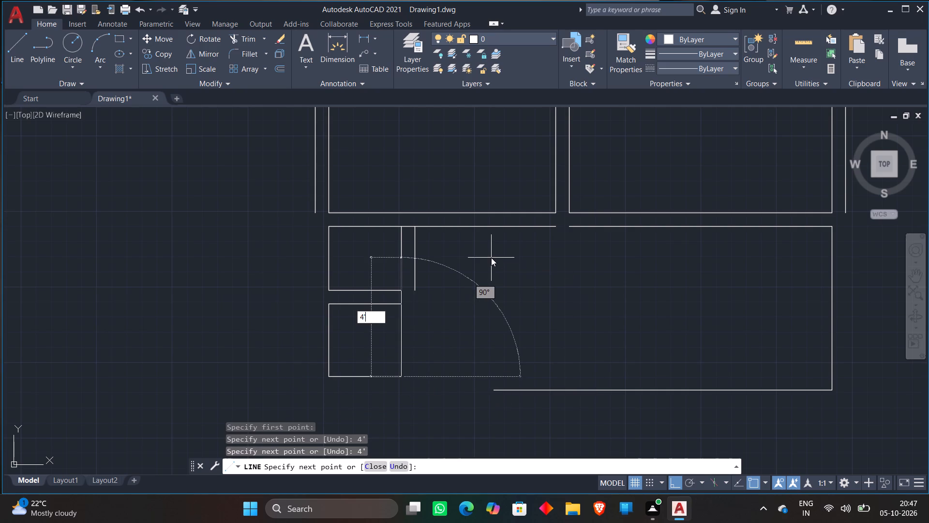
pyautogui.press('Return')
pyautogui.press('Escape')
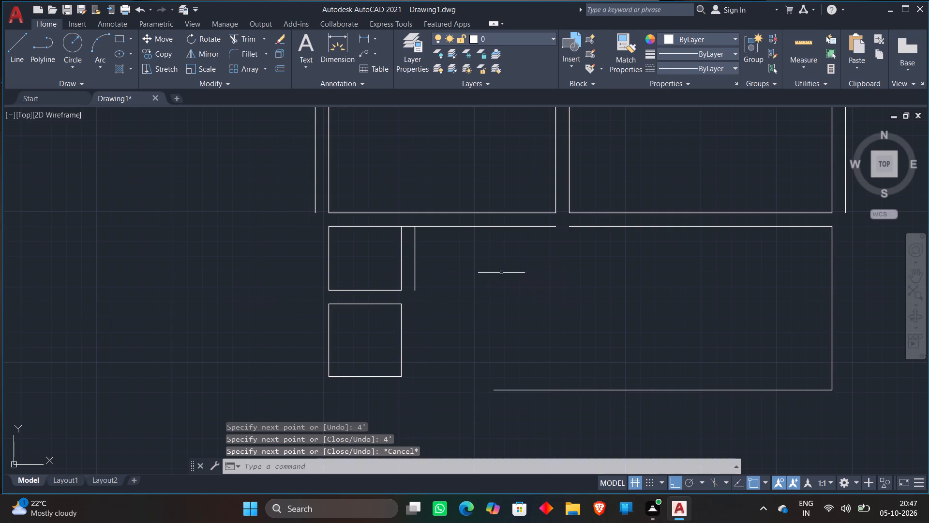
# Offset the second small room's east side outward by 9".
pyautogui.press('o')
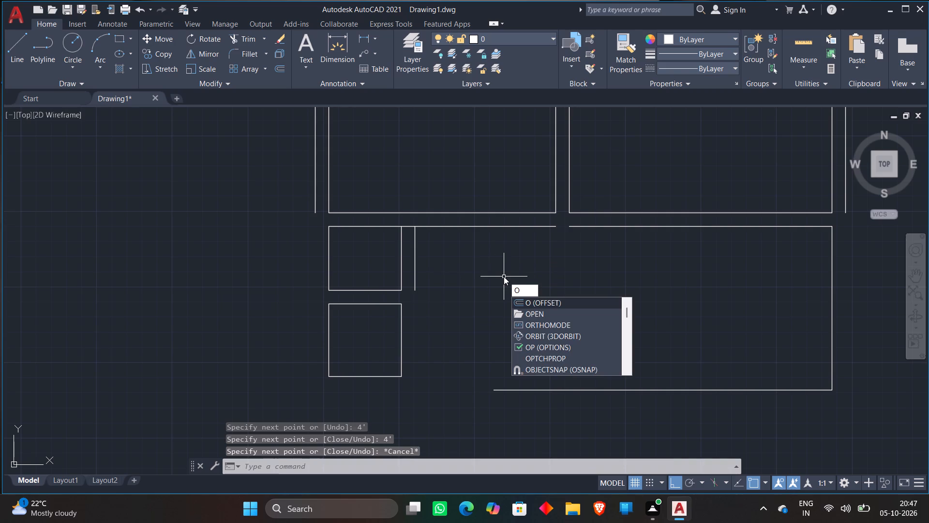
pyautogui.press('Return')
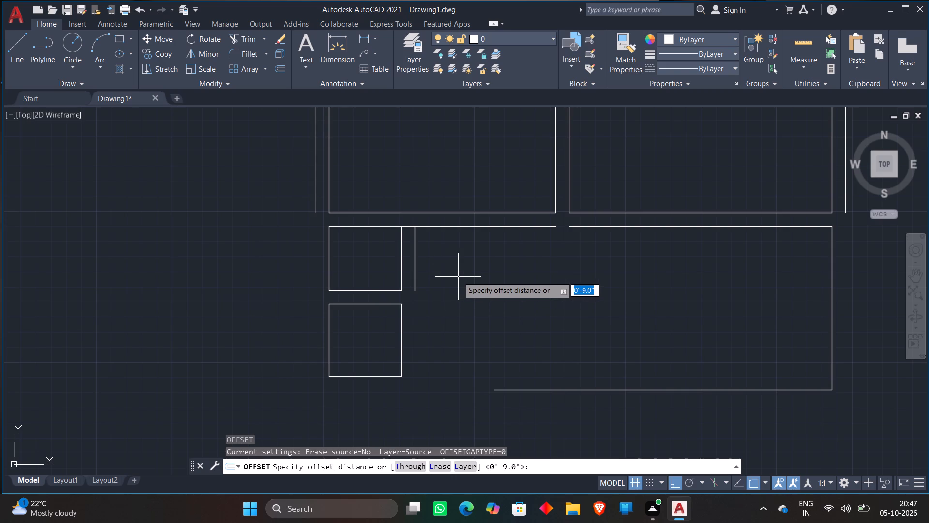
pyautogui.press('9')
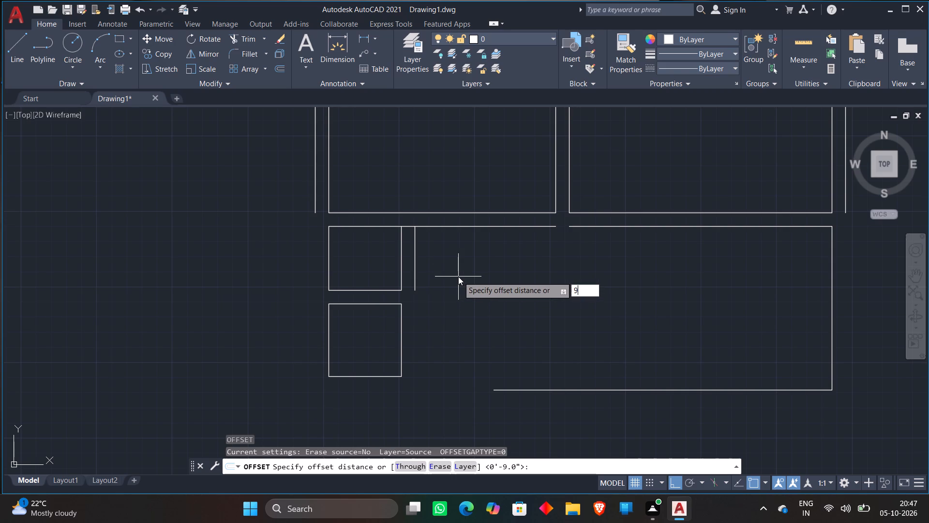
pyautogui.hotkey('shift', '"')
pyautogui.press('Return')
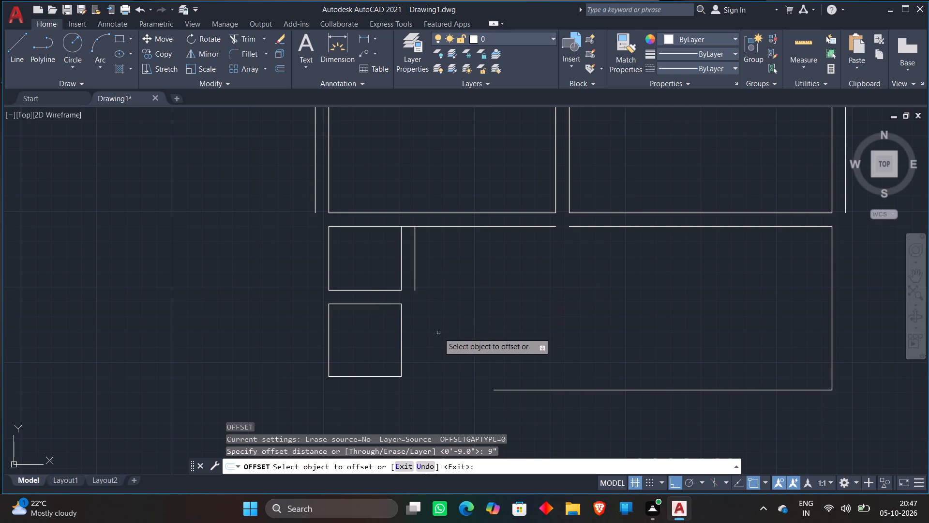
pyautogui.click(401, 325)
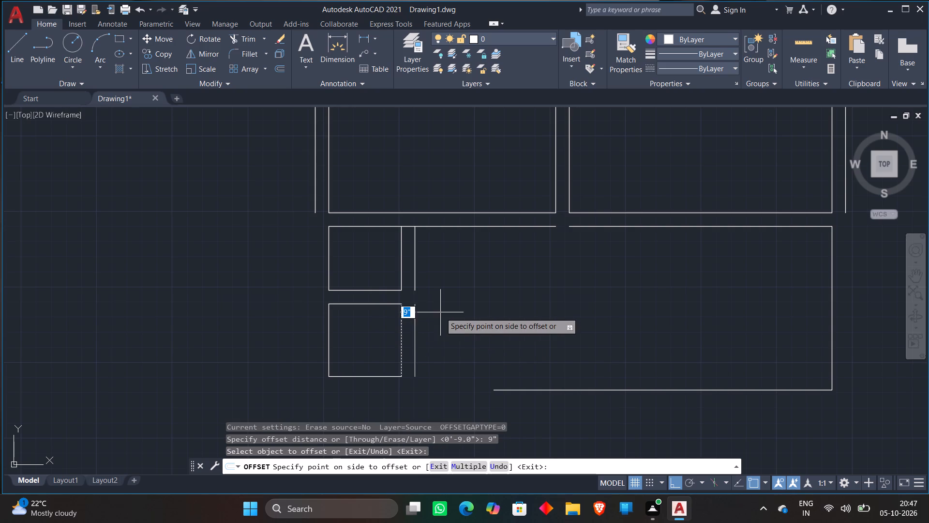
pyautogui.click(440, 312)
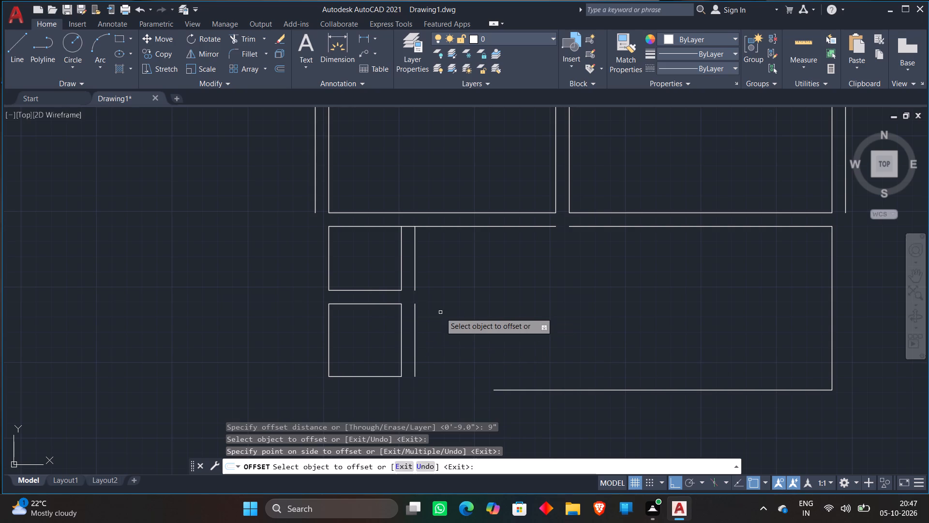
pyautogui.press('Escape')
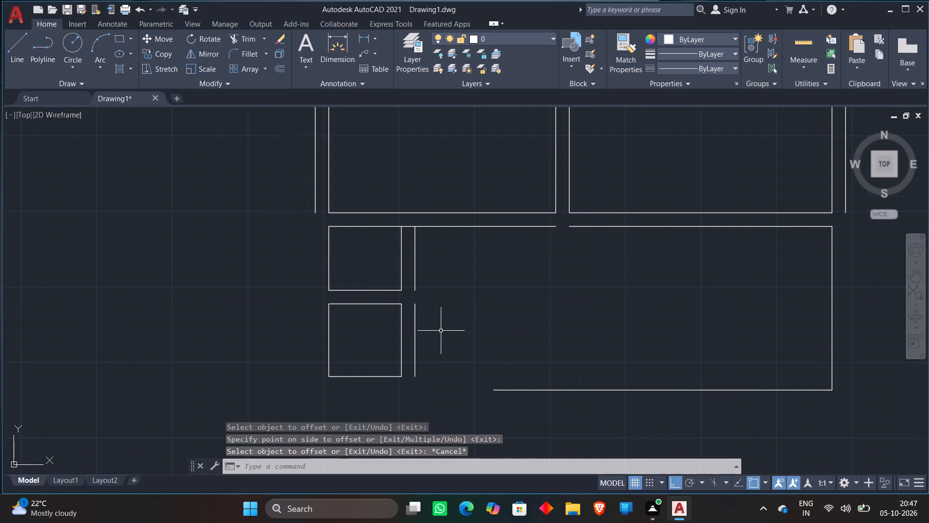
# Draw lines from the south end of that offset line: 4' east, then about 10' up past the first room's south wall lines.
pyautogui.press('l')
pyautogui.press('Return')
pyautogui.click(417, 378)
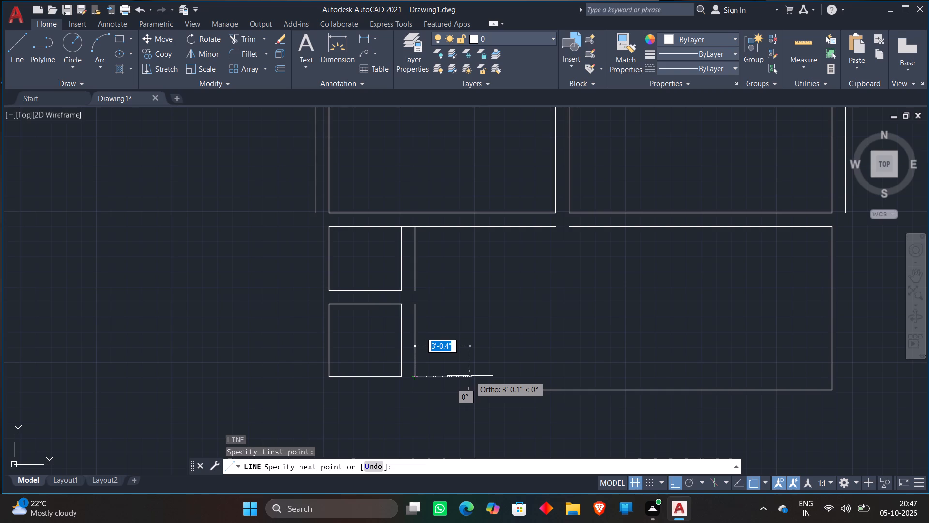
pyautogui.write("4'")
pyautogui.press('Return')
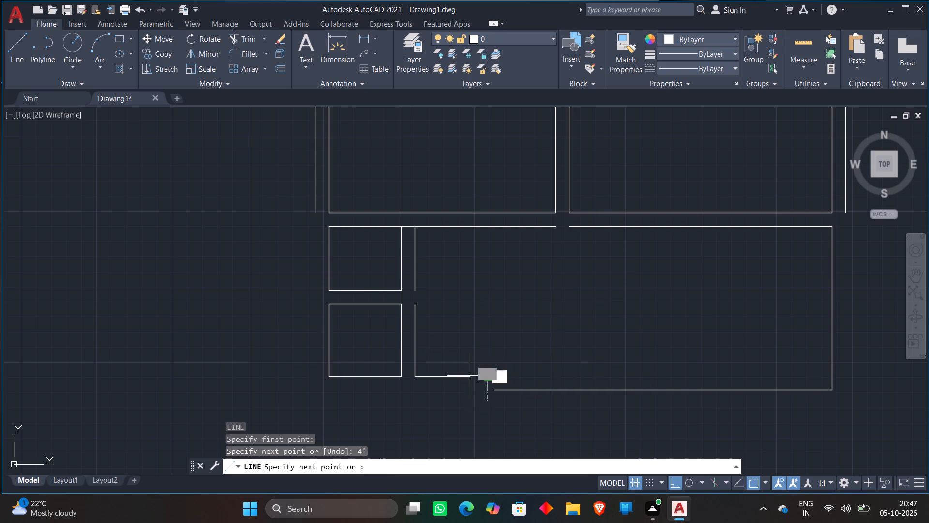
pyautogui.click(478, 194)
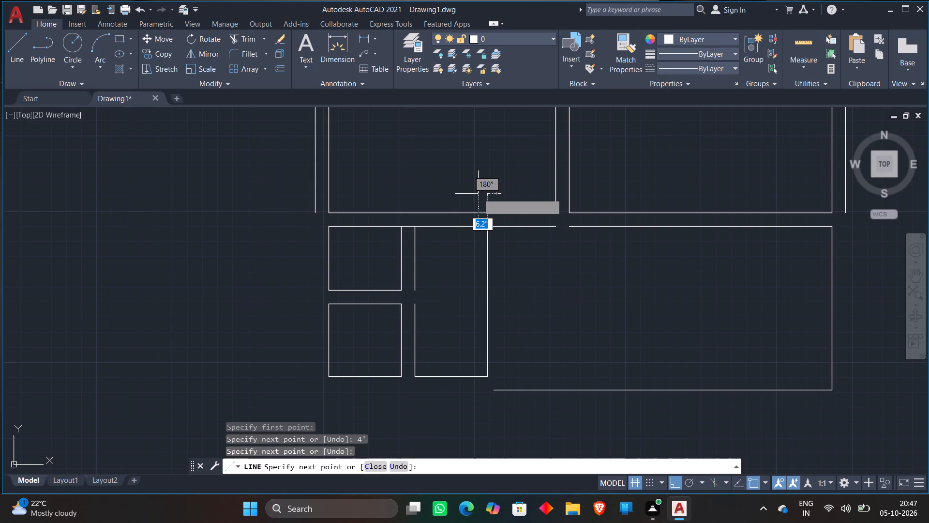
pyautogui.press('Escape')
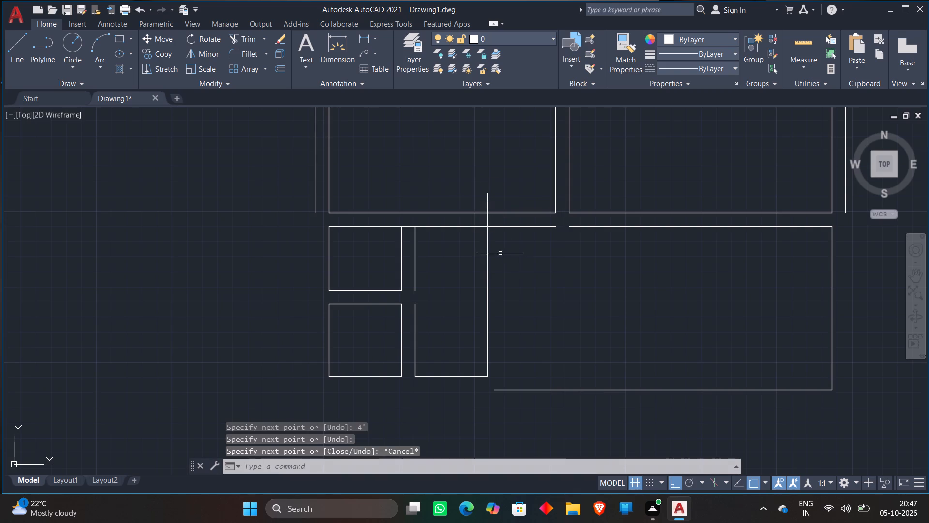
# Trim the new vertical line above the outer wall line, and the outer wall line's piece across the 9" gap beside the first small room.
pyautogui.write('TR')
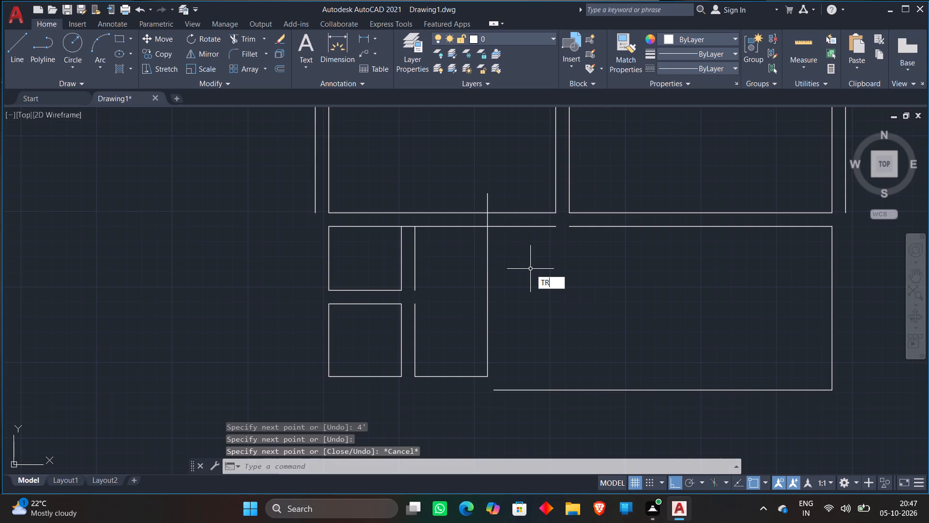
pyautogui.press('Return')
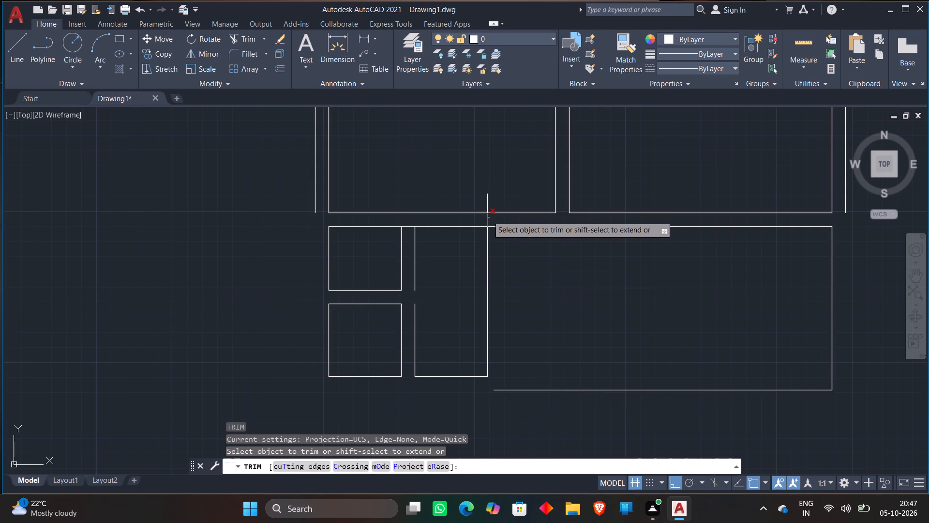
pyautogui.click(488, 216)
pyautogui.click(489, 209)
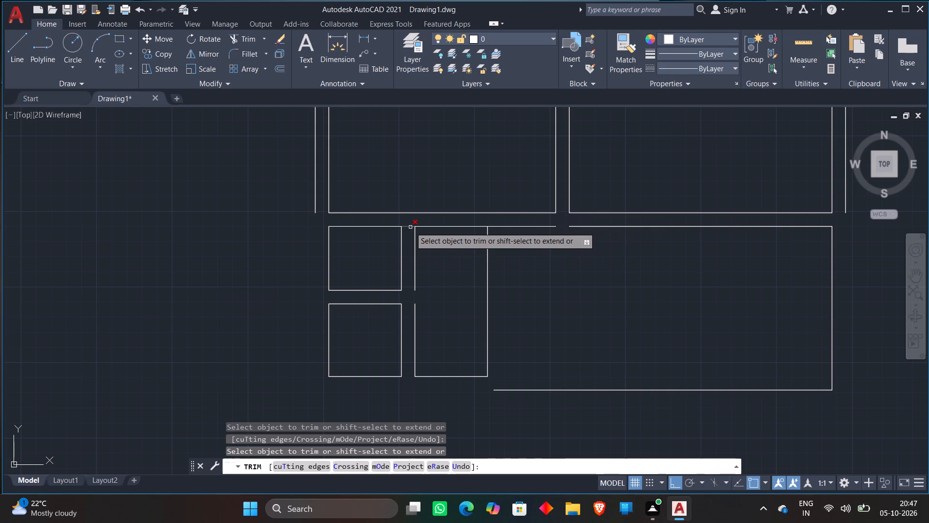
pyautogui.click(410, 227)
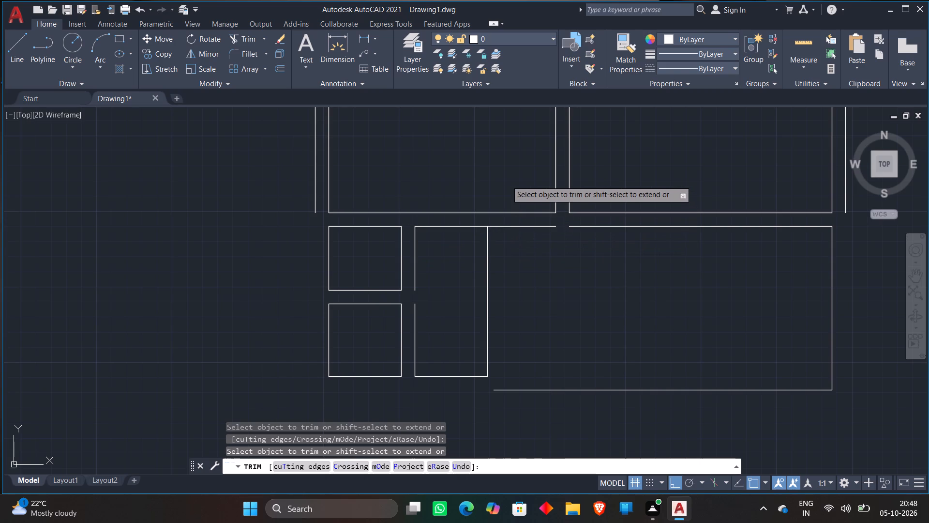
pyautogui.press('Escape')
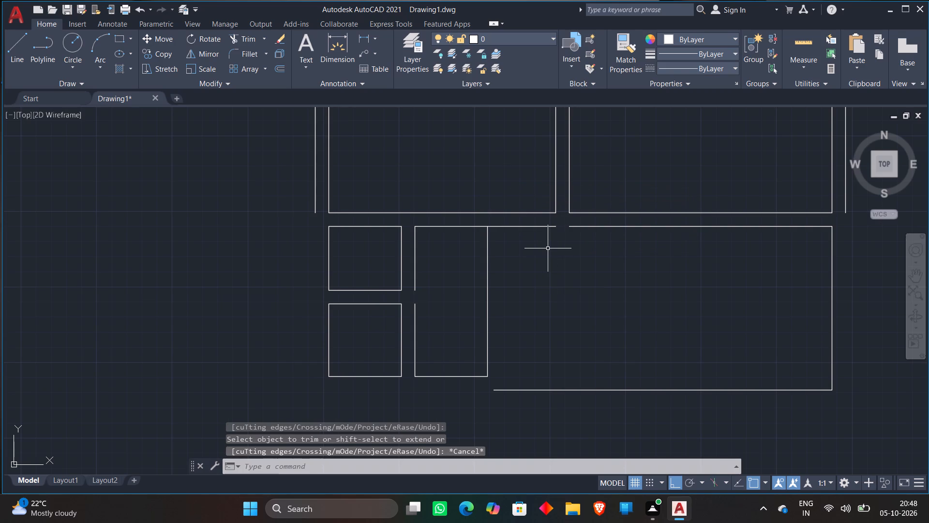
# Offset the narrow middle room's east side 9" to the east.
pyautogui.press('o')
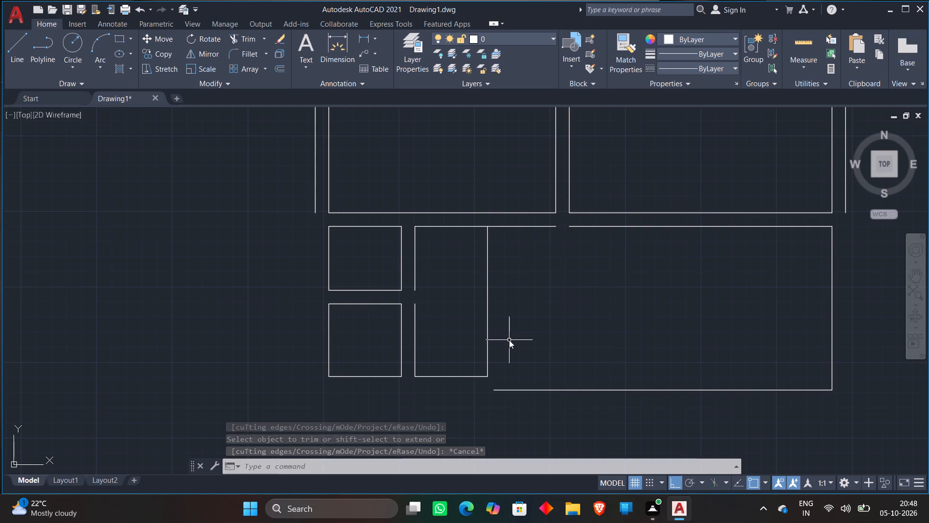
pyautogui.press('Return')
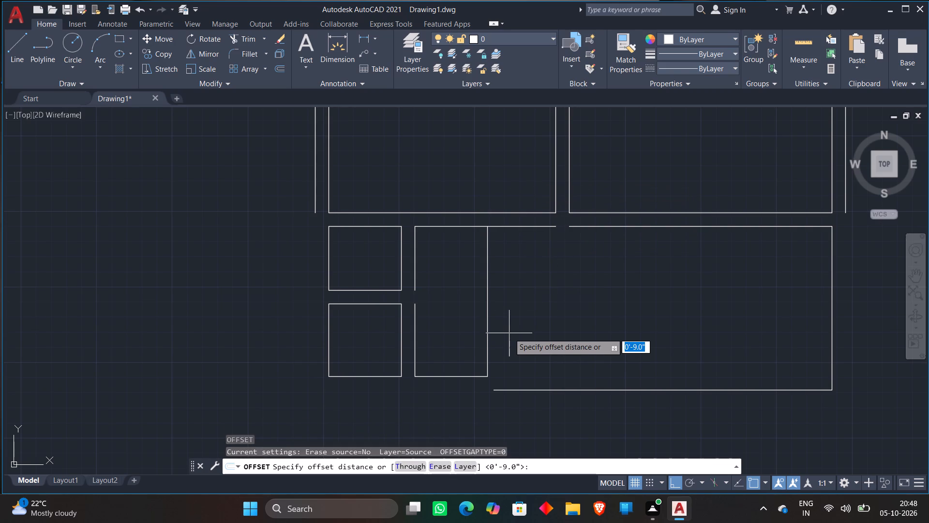
pyautogui.press('4')
pyautogui.press('BackSpace')
pyautogui.press('9')
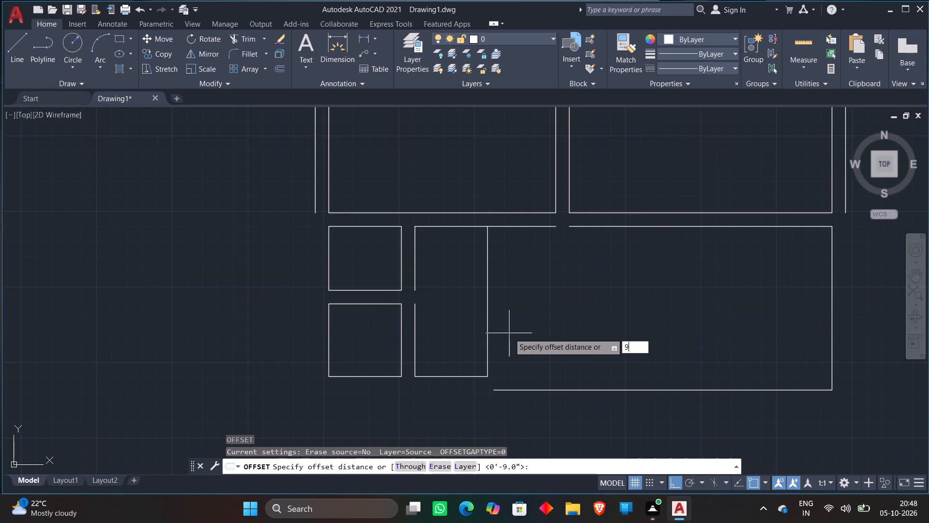
pyautogui.hotkey('shift', '"')
pyautogui.press('Return')
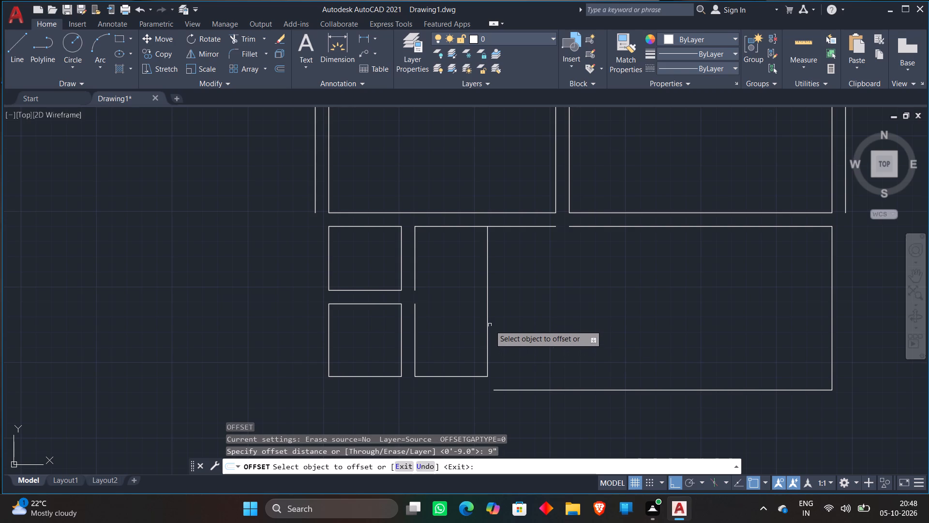
pyautogui.click(489, 326)
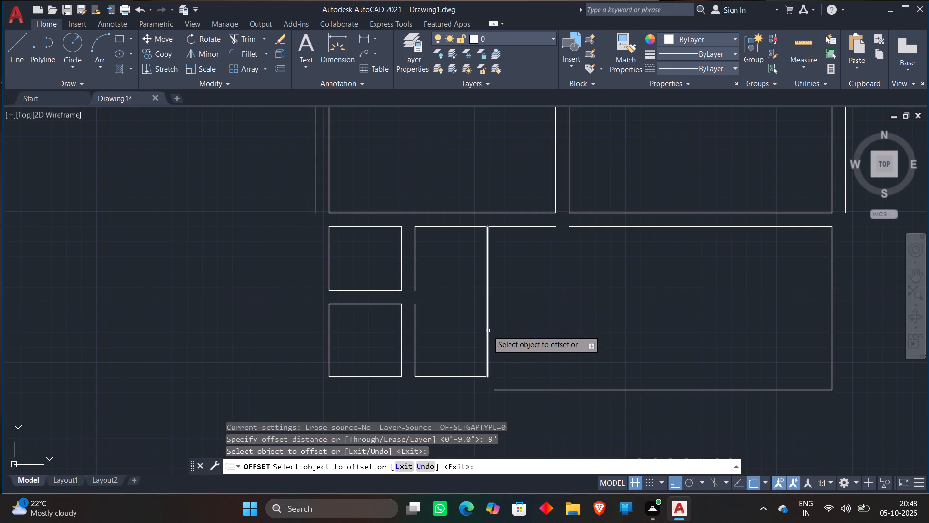
pyautogui.click(488, 332)
pyautogui.click(528, 322)
pyautogui.press('Escape')
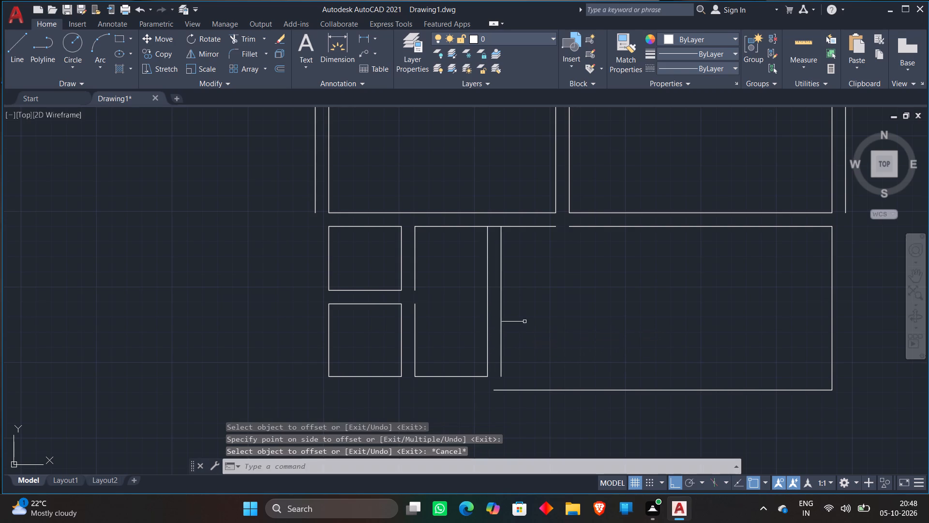
# Extend the new offset line down to the large southeast room's south line.
pyautogui.write('EX')
pyautogui.press('Return')
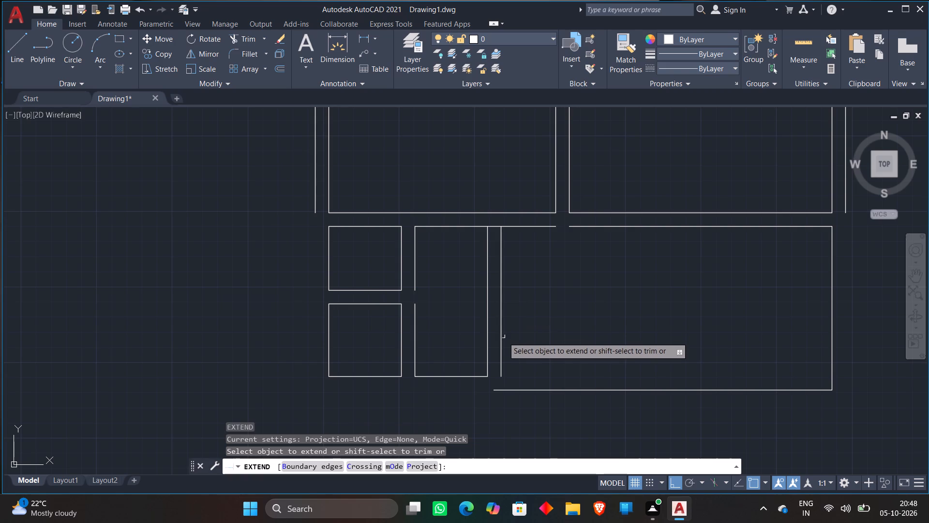
pyautogui.click(503, 338)
pyautogui.press('Escape')
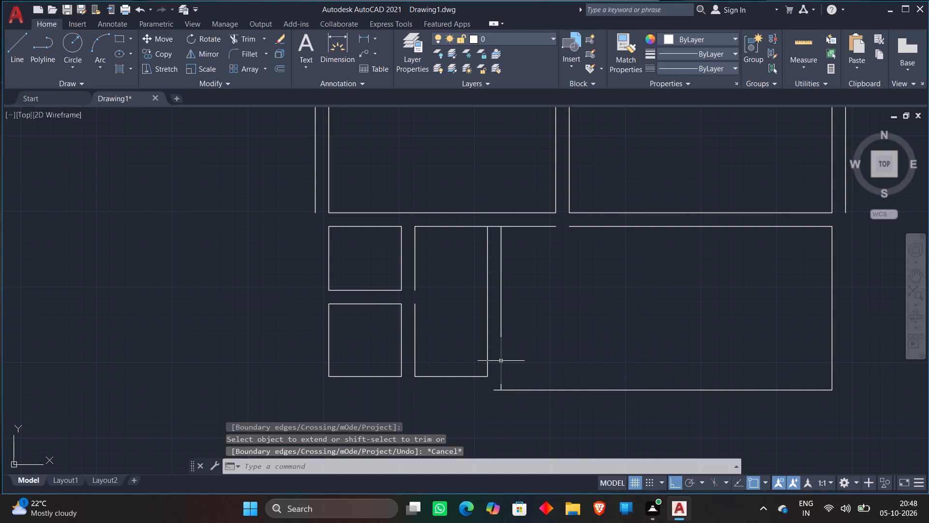
# Trim the large southeast room's south line overhang at its west corner and the wall line piece across the 9" gap beside the middle room.
pyautogui.press('t')
pyautogui.press('r')
pyautogui.press('Return')
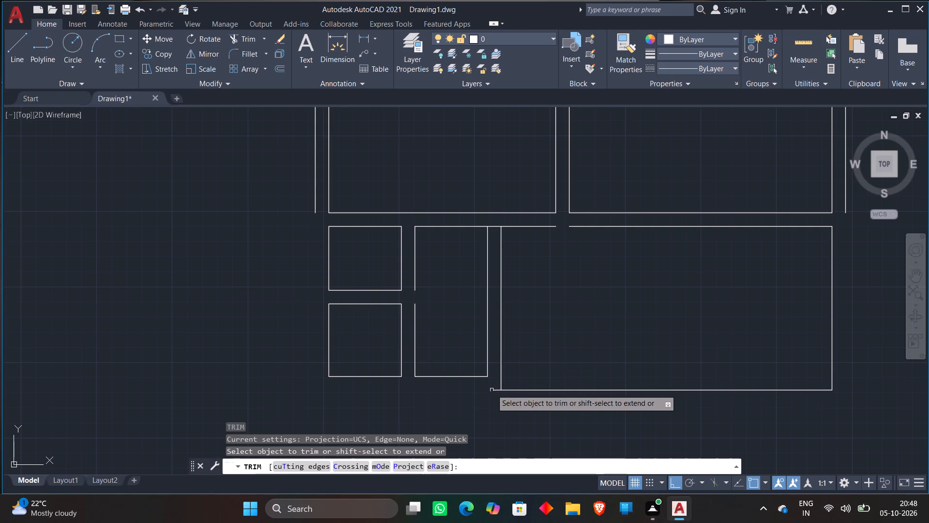
pyautogui.click(495, 389)
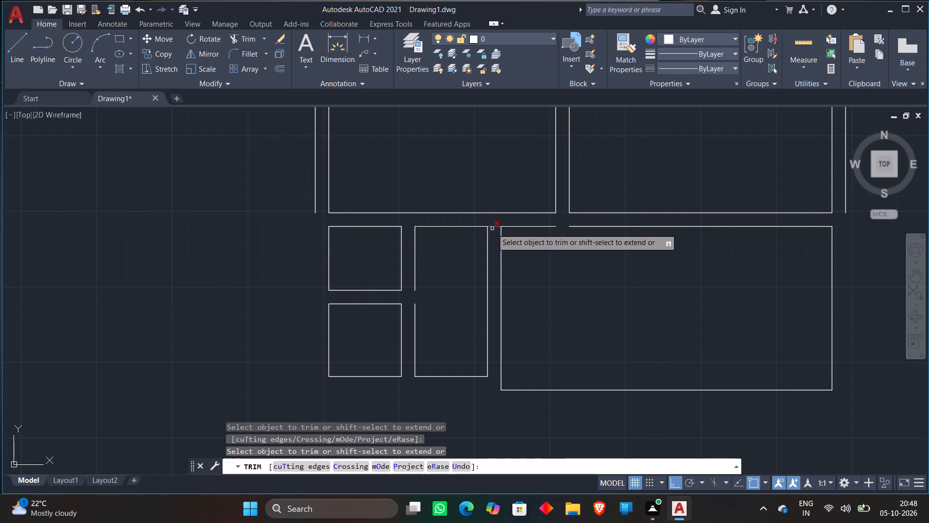
pyautogui.click(492, 229)
pyautogui.press('Escape')
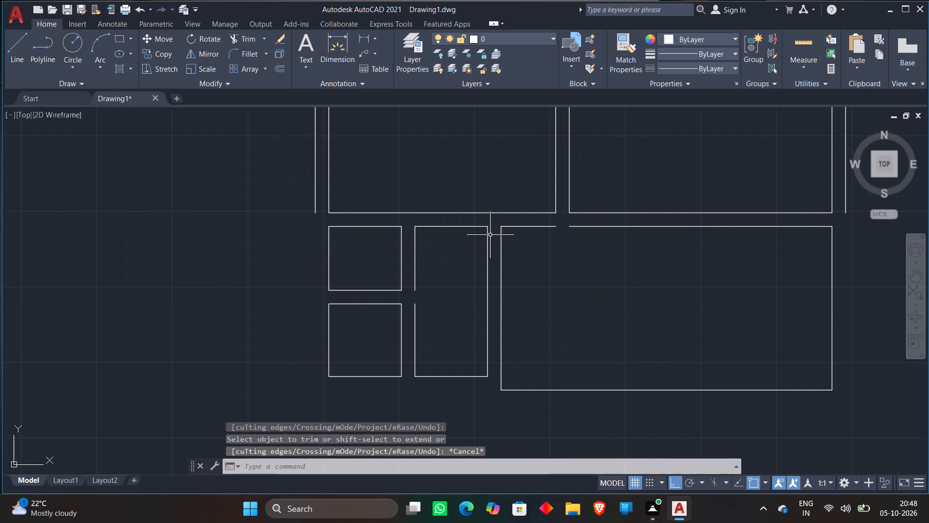
# Offset the west sides of the two small west rooms 9" to the west.
pyautogui.press('o')
pyautogui.press('Return')
pyautogui.press('9')
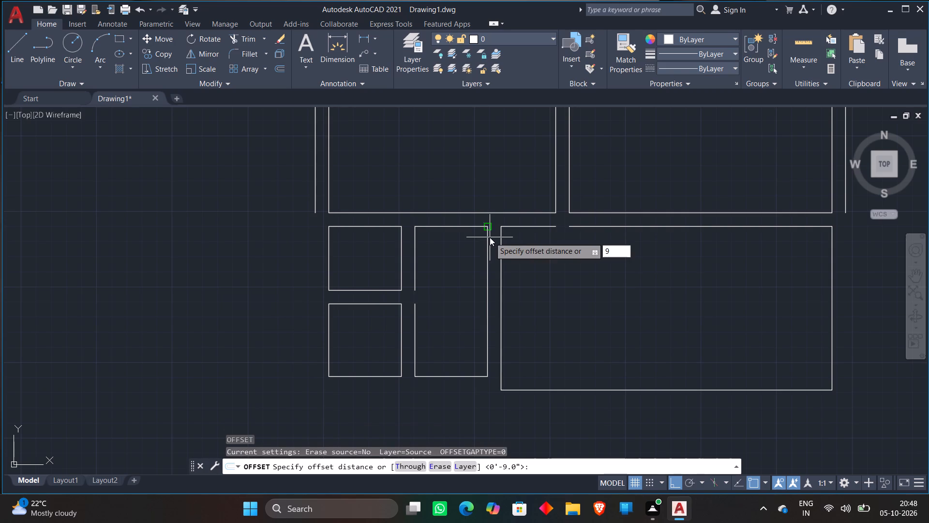
pyautogui.hotkey('shift', '"')
pyautogui.press('Return')
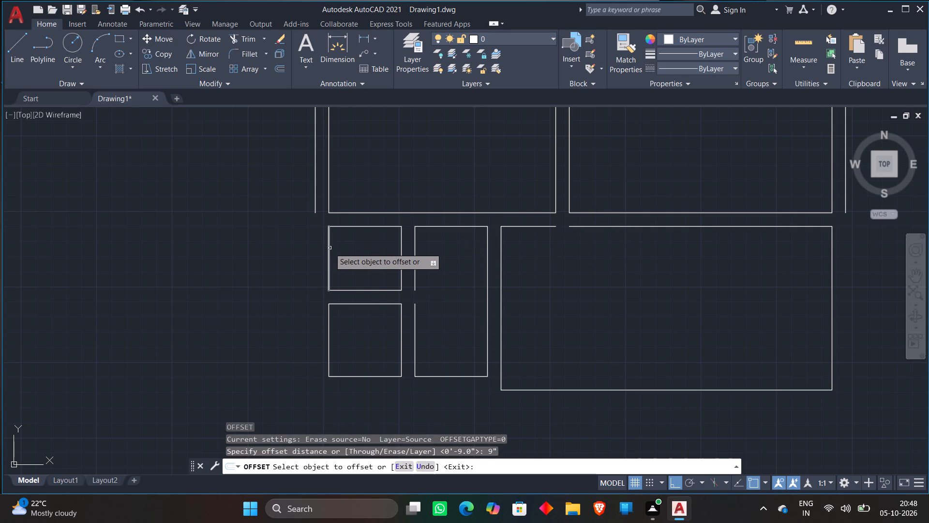
pyautogui.click(329, 250)
pyautogui.click(314, 251)
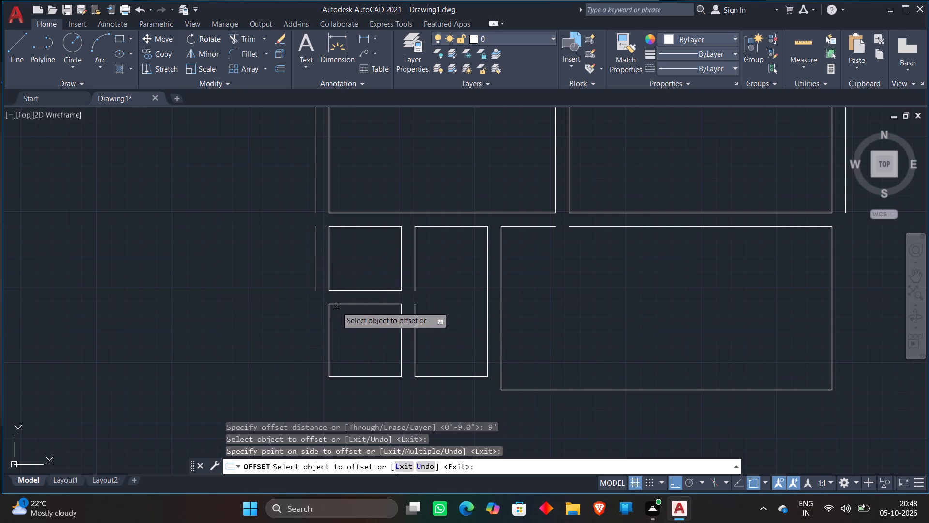
pyautogui.click(330, 311)
pyautogui.click(292, 313)
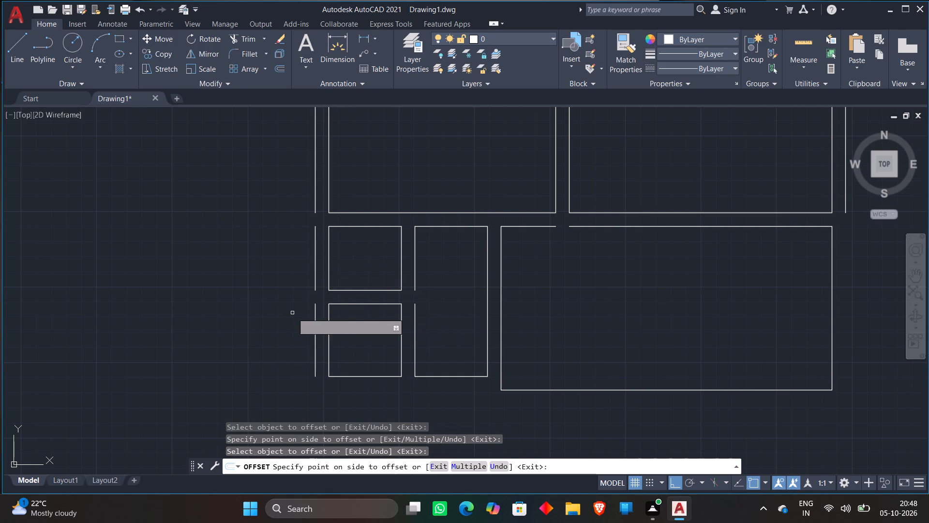
# Offset the south sides of the lower small room and the narrow middle room 9" to the south.
pyautogui.scroll(-1, 439, 254)
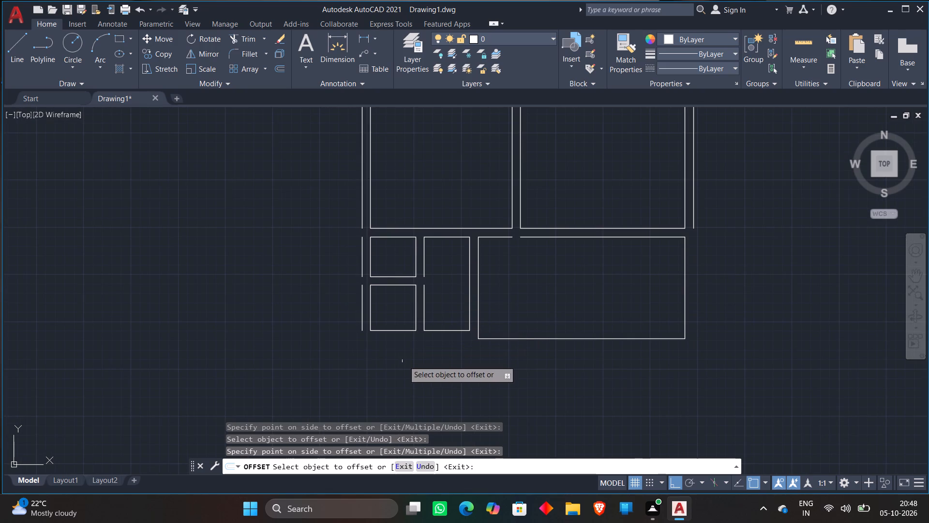
pyautogui.moveTo(404, 361); pyautogui.dragTo(416, 282, button='middle')
pyautogui.scroll(1, 415, 281)
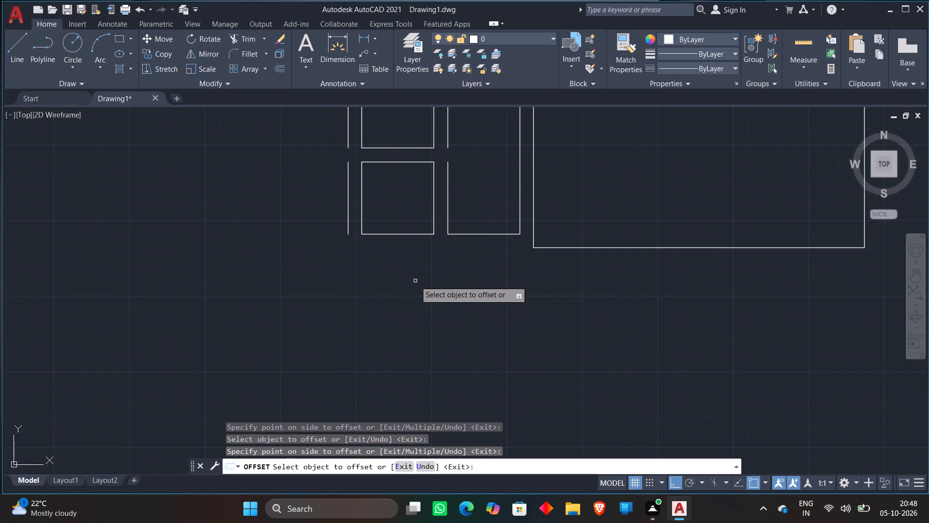
pyautogui.click(397, 235)
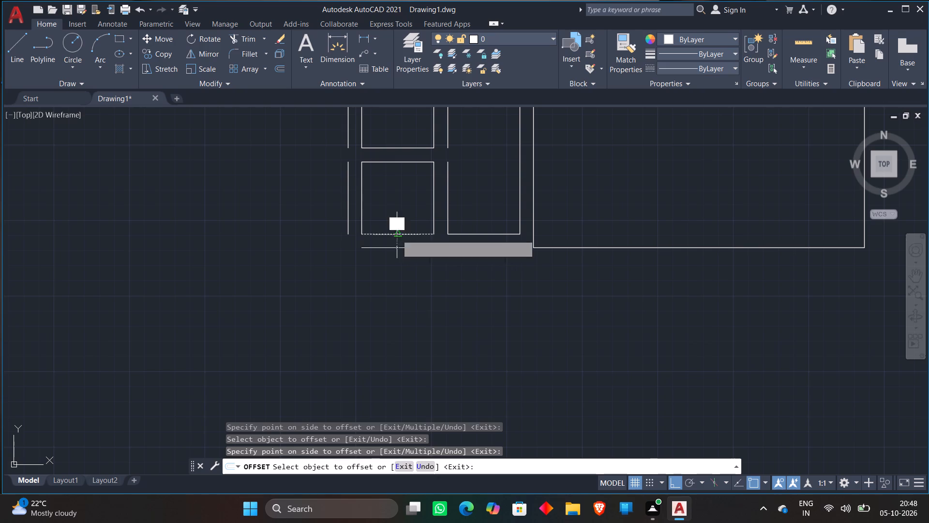
pyautogui.click(397, 251)
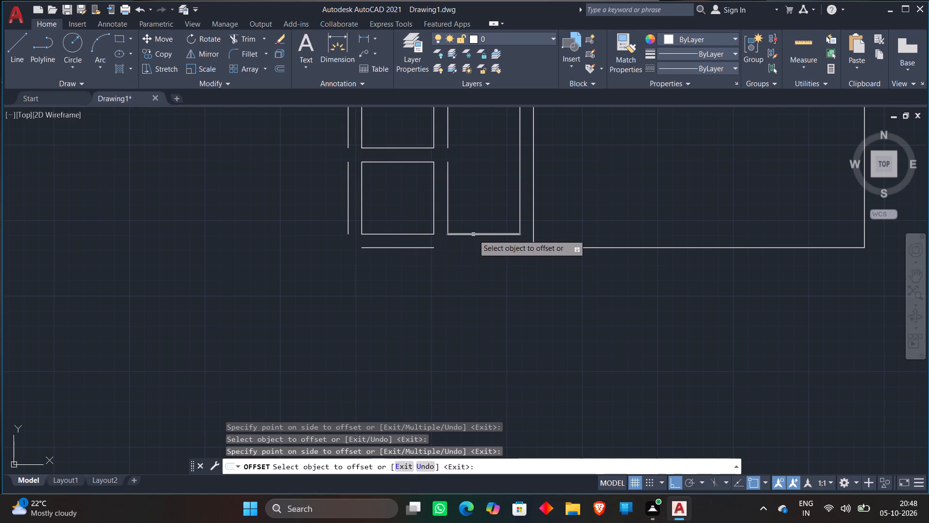
pyautogui.click(473, 234)
pyautogui.click(473, 248)
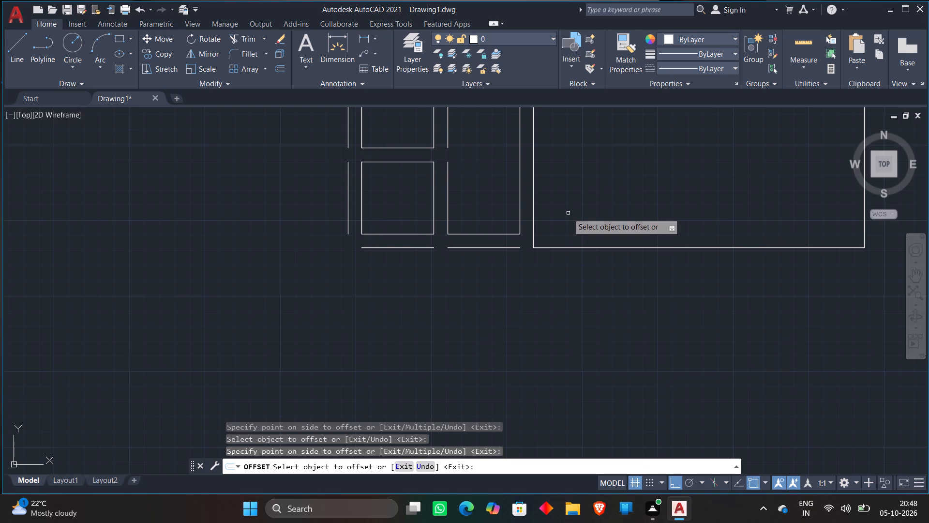
pyautogui.press('Escape')
# Offset the large southeast room's south line 9" to the south.
pyautogui.press('o')
pyautogui.press('Return')
pyautogui.press('9')
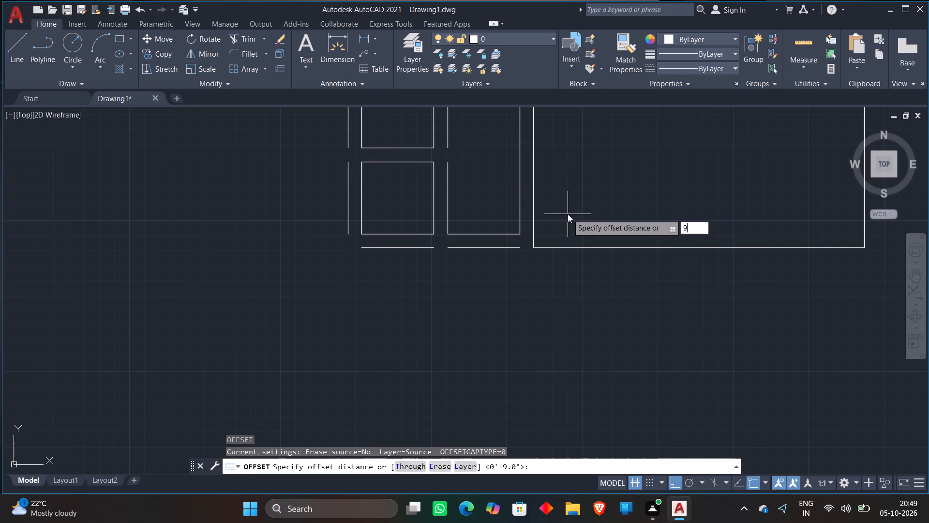
pyautogui.hotkey('shift', '"')
pyautogui.press('Return')
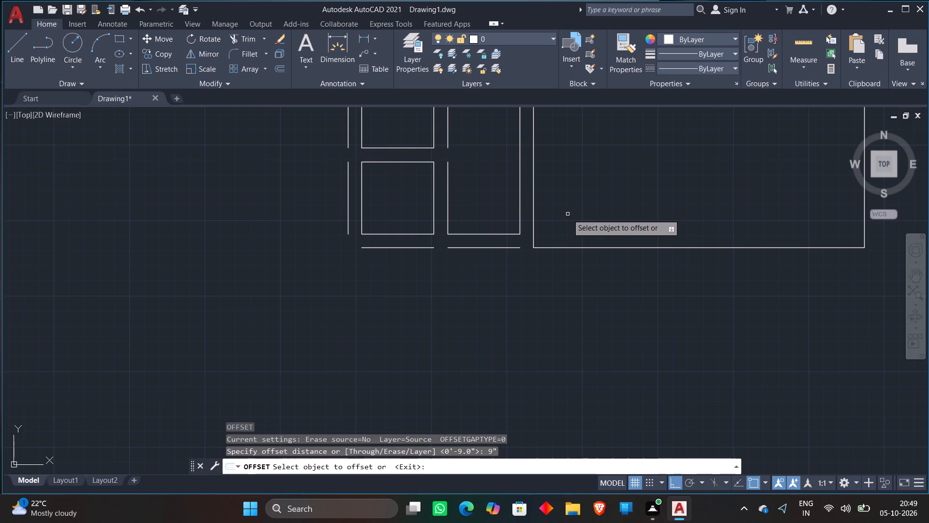
pyautogui.click(616, 247)
pyautogui.click(615, 270)
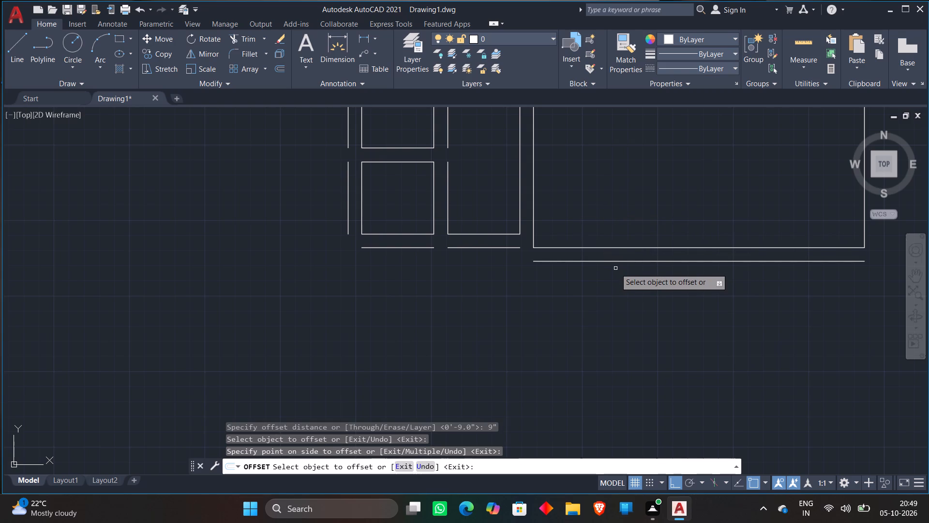
pyautogui.press('Escape')
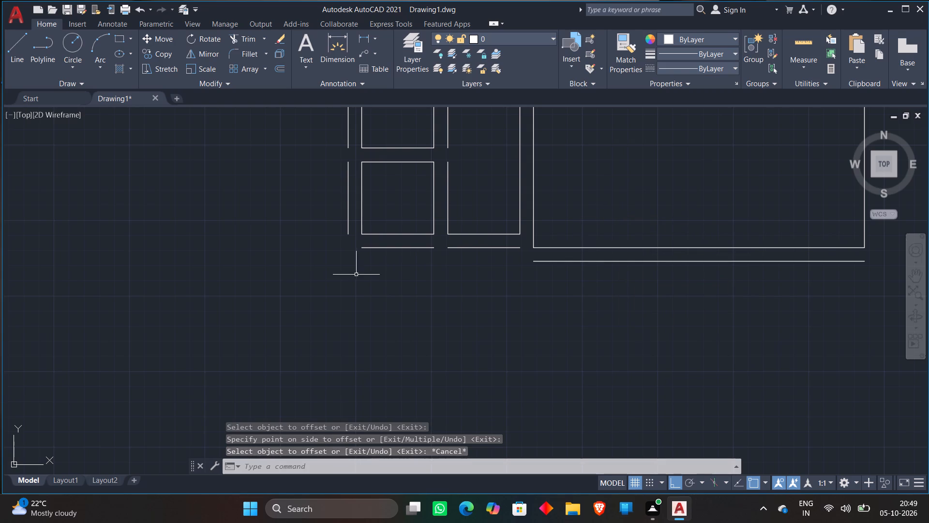
# Draw lines from the west end of the lower small room's south offset: 11' south, 12'6" east, and north past the southeast room's south line.
pyautogui.press('l')
pyautogui.press('Return')
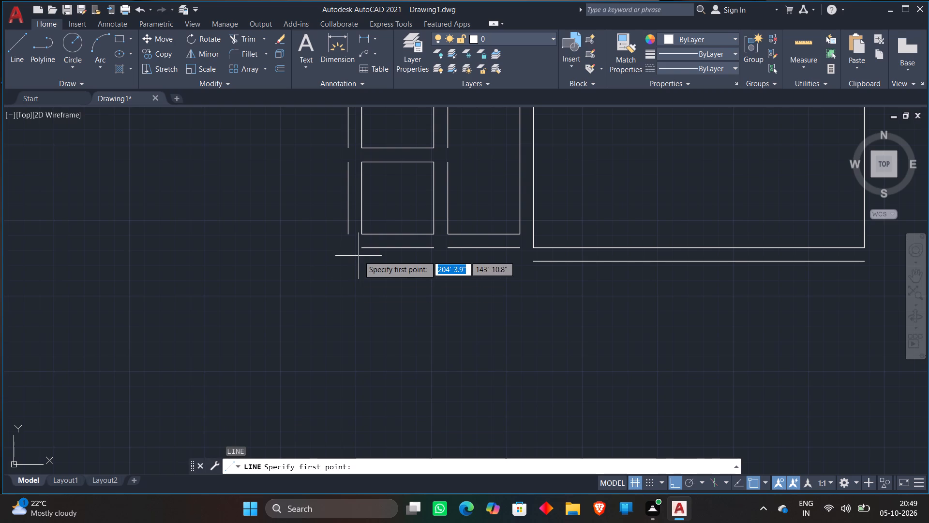
pyautogui.click(360, 251)
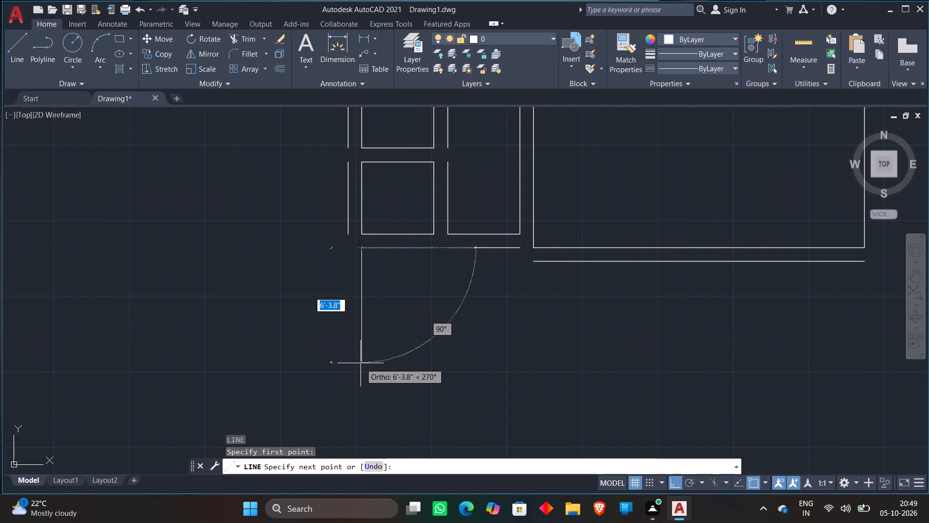
pyautogui.write("11'")
pyautogui.press('Return')
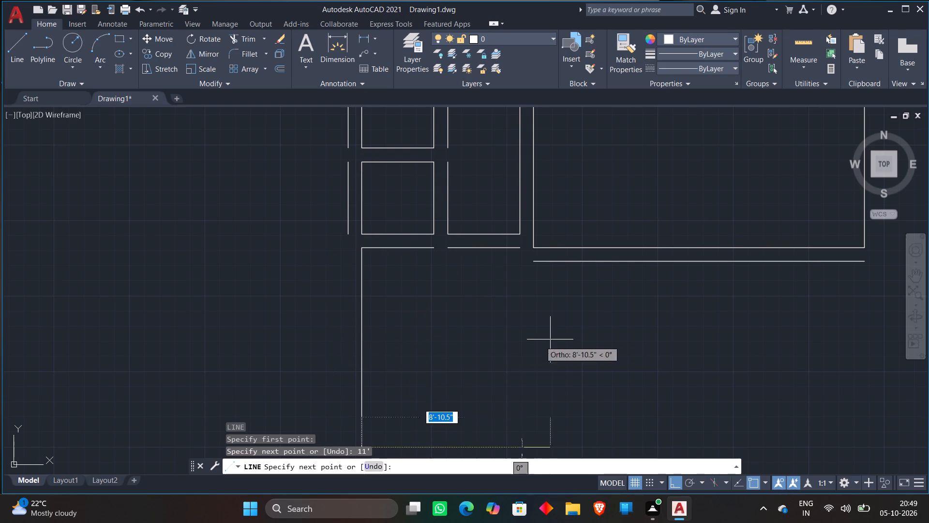
pyautogui.scroll(-1, 584, 327)
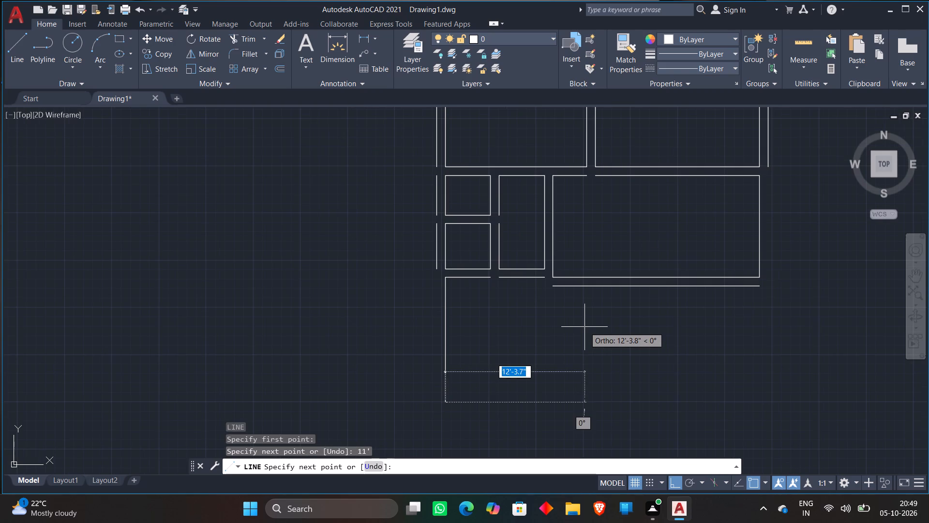
pyautogui.write('12')
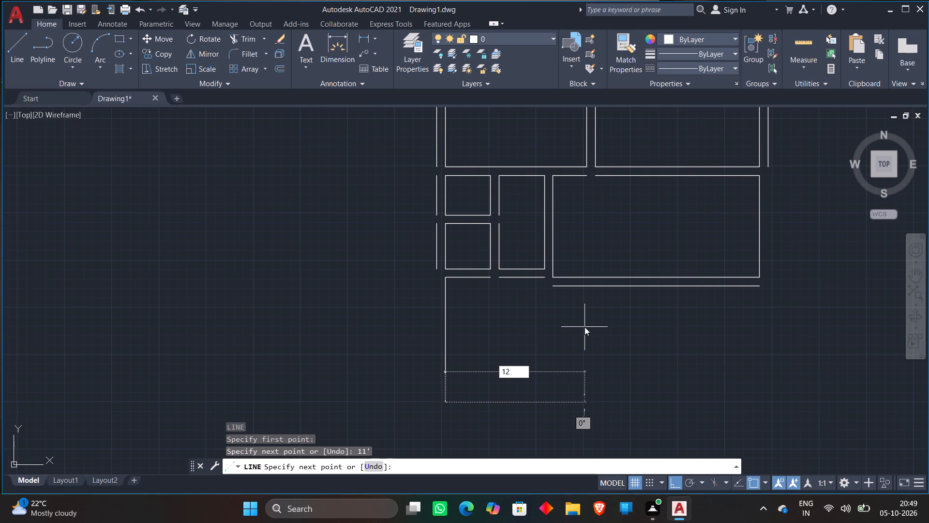
pyautogui.press("'")
pyautogui.press('6')
pyautogui.hotkey('shift', '"')
pyautogui.press('Return')
pyautogui.click(574, 251)
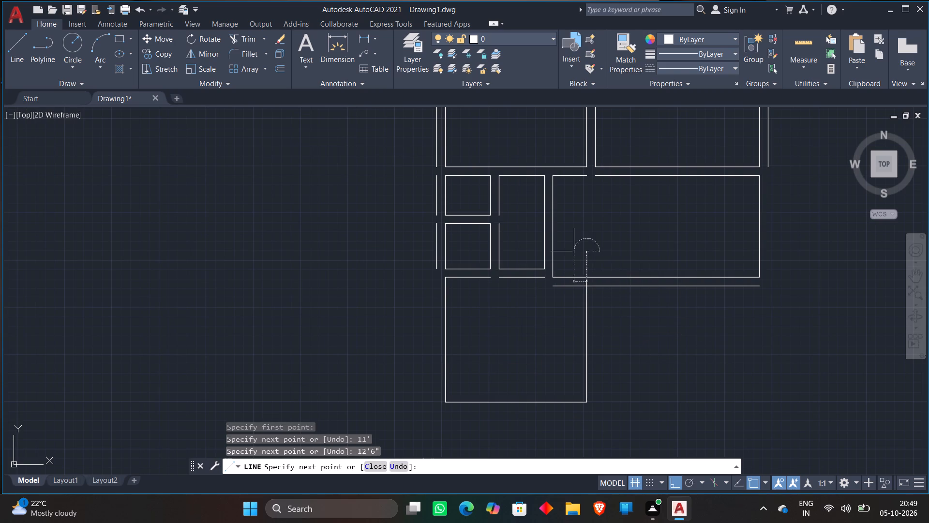
pyautogui.press('Escape')
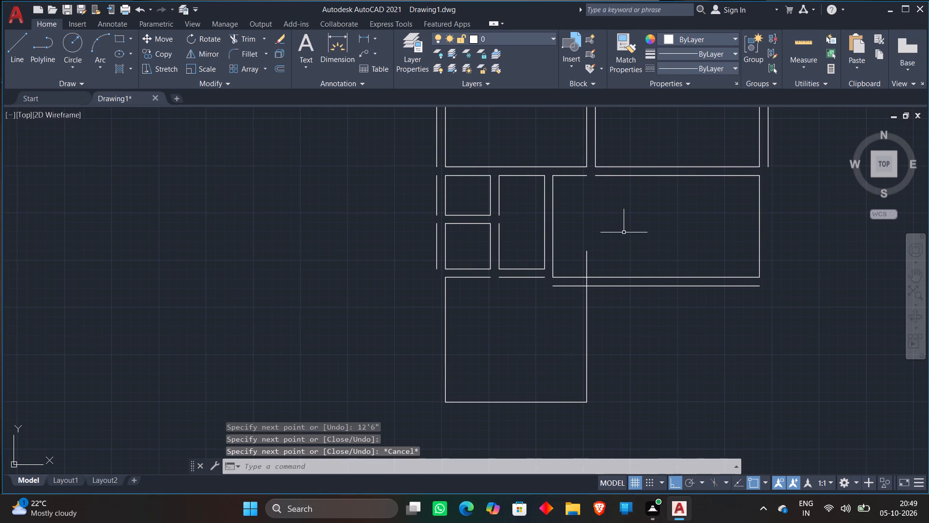
# Trim the southeast room's two south wall lines west of the new vertical line, and that vertical's overhang above them.
pyautogui.write('TR')
pyautogui.press('Return')
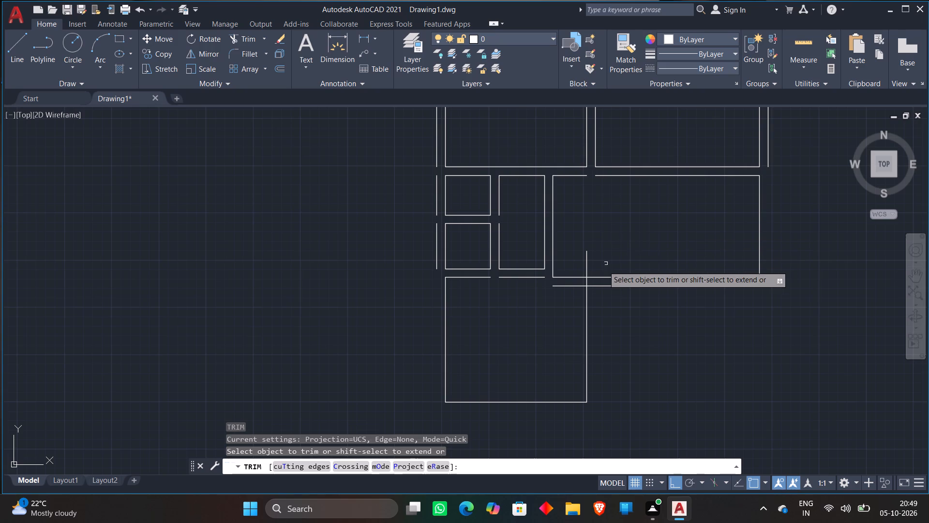
pyautogui.scroll(2, 583, 280)
pyautogui.click(542, 255)
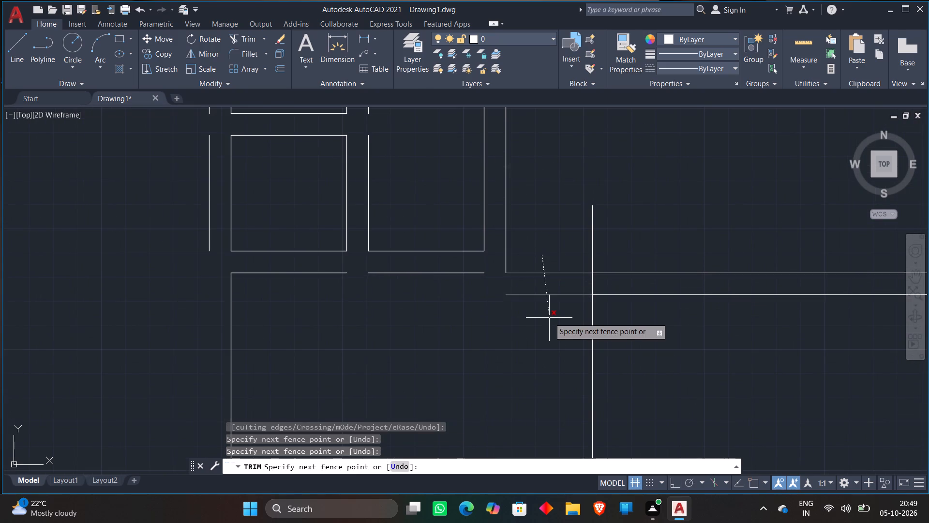
pyautogui.click(549, 318)
pyautogui.click(614, 249)
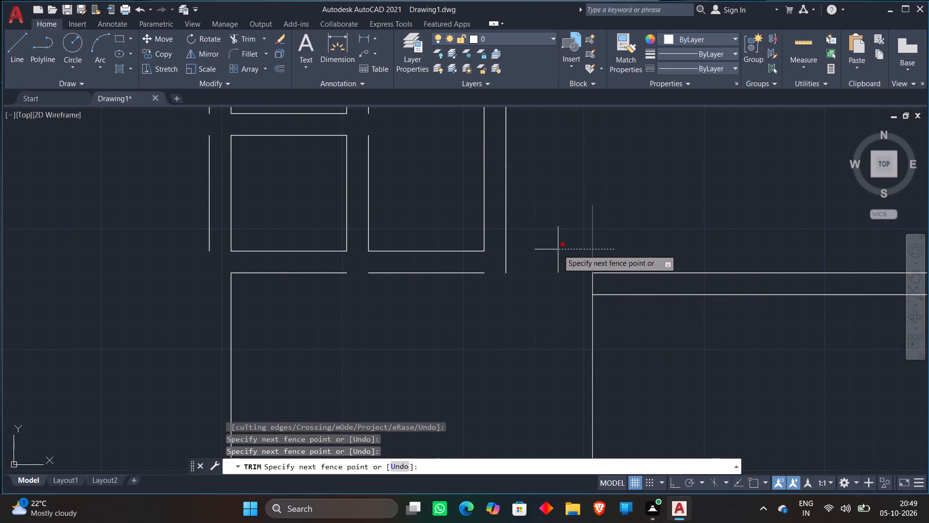
pyautogui.click(558, 249)
pyautogui.press('Escape')
# Offset the new south room's east, west and south sides 9" outward.
pyautogui.scroll(-2, 584, 222)
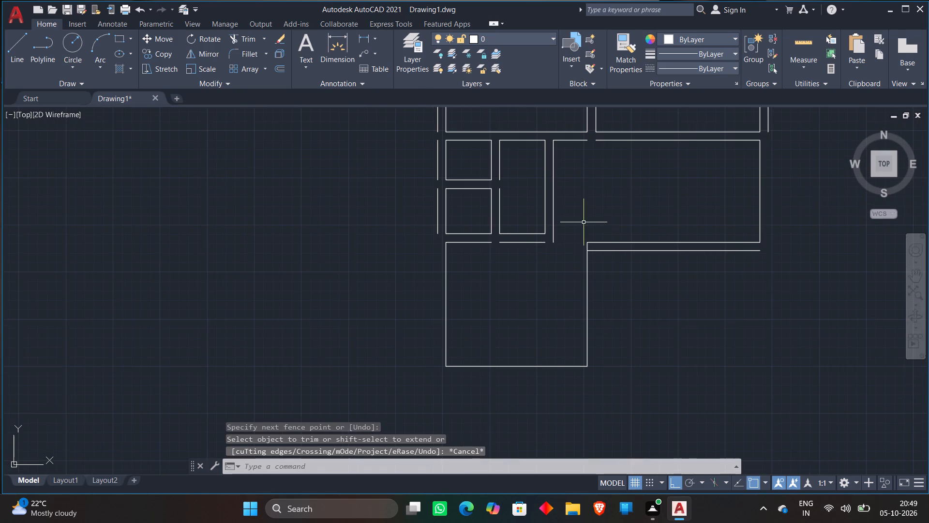
pyautogui.press('o')
pyautogui.press('Return')
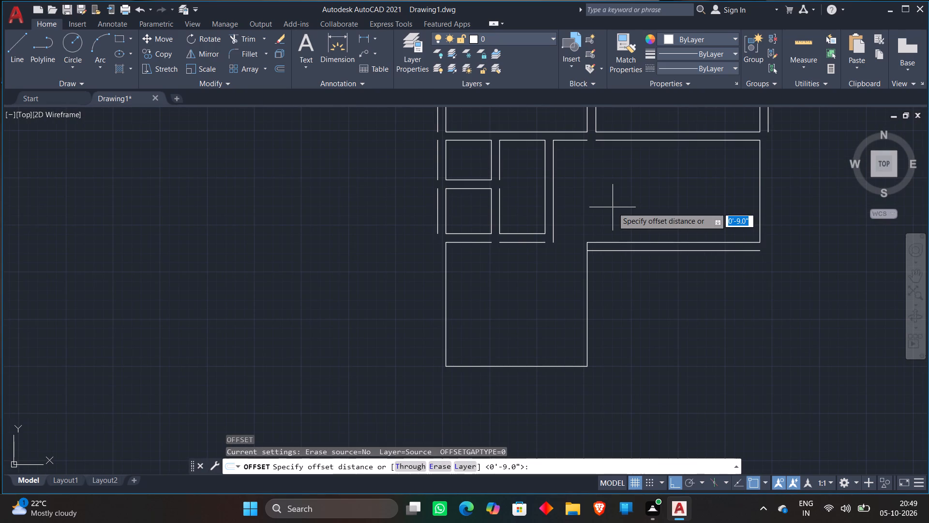
pyautogui.press('9')
pyautogui.hotkey('shift', '"')
pyautogui.press('Return')
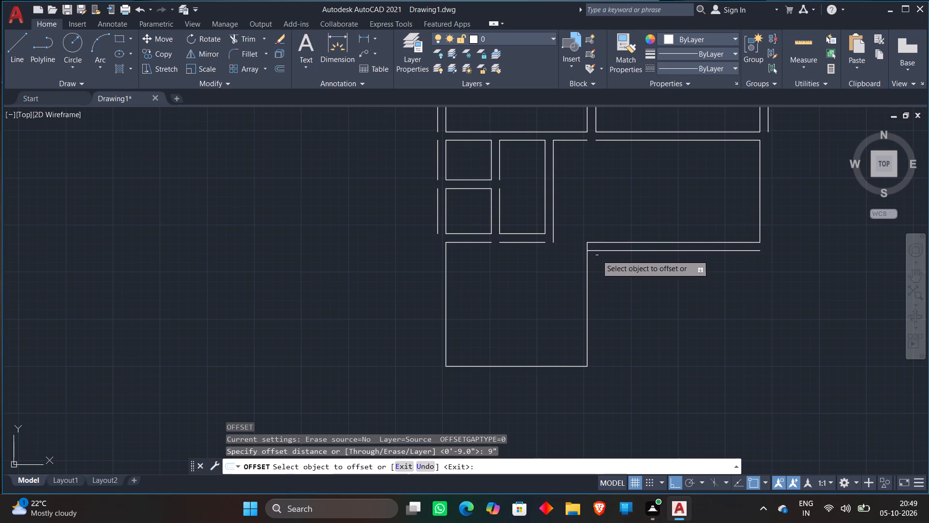
pyautogui.click(588, 272)
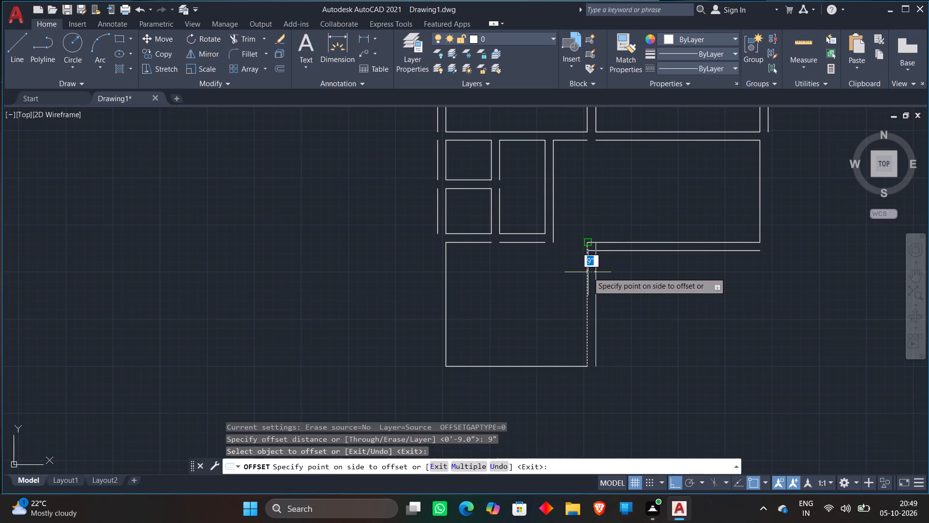
pyautogui.click(603, 270)
pyautogui.click(444, 282)
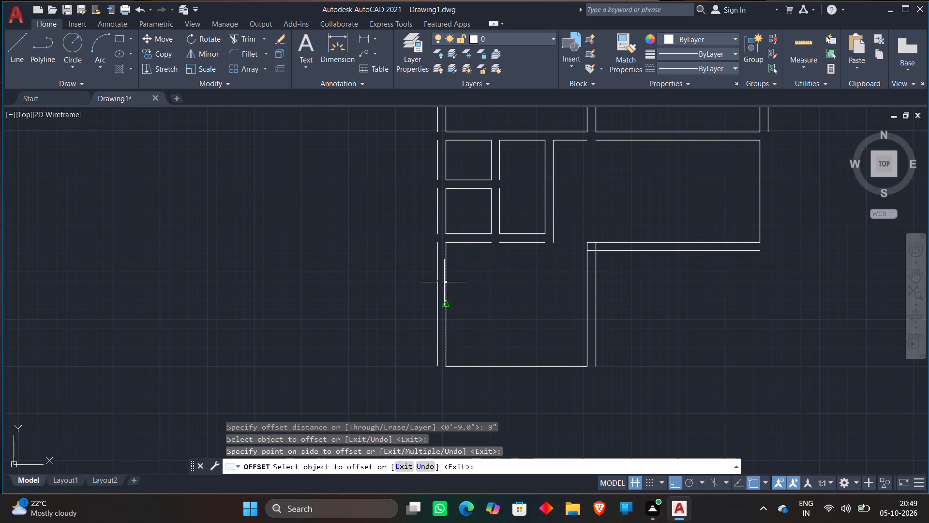
pyautogui.click(404, 292)
pyautogui.click(488, 366)
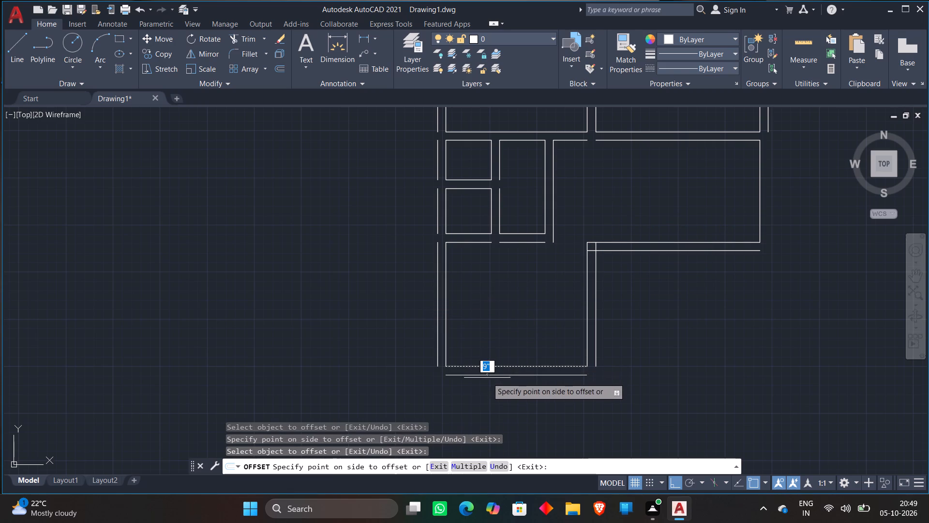
pyautogui.click(487, 383)
pyautogui.press('Escape')
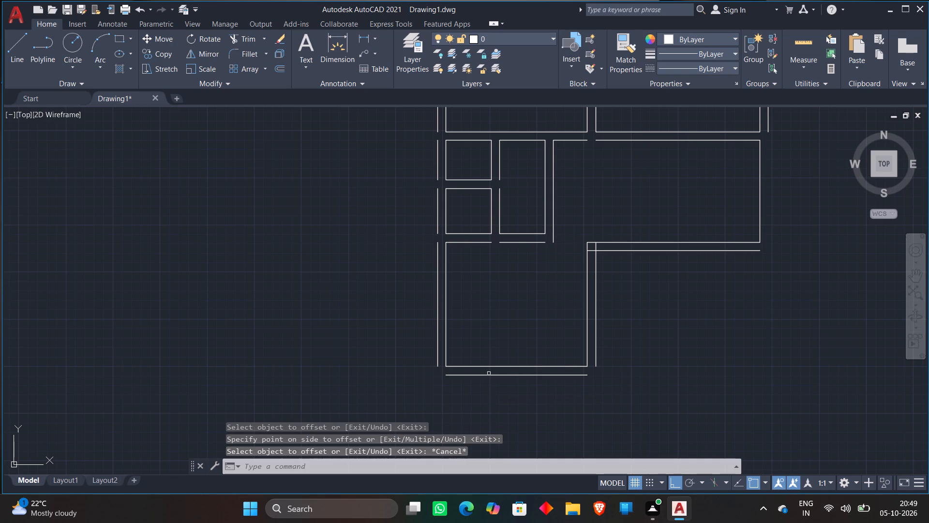
# Fillet the south room's outer wall lines at zero radius to close its southwest and southeast corners.
pyautogui.press('f')
pyautogui.press('Return')
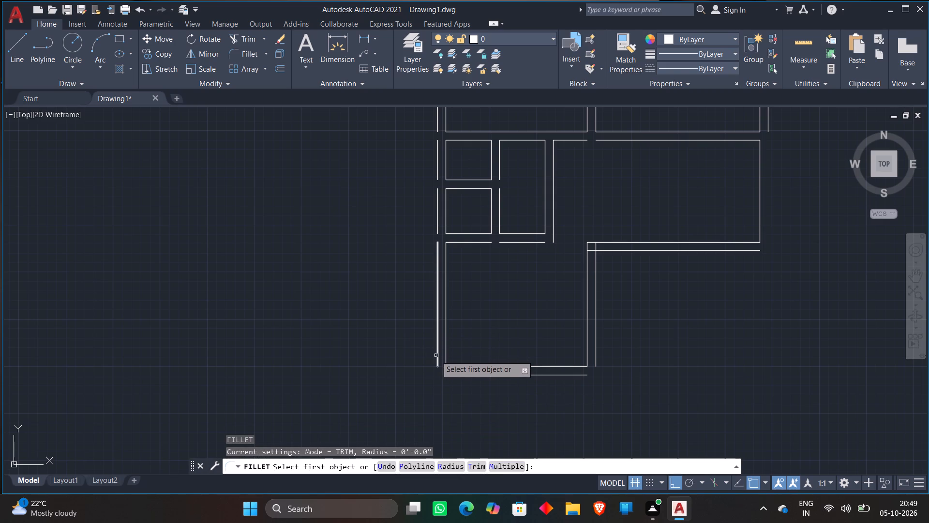
pyautogui.click(436, 356)
pyautogui.click(452, 374)
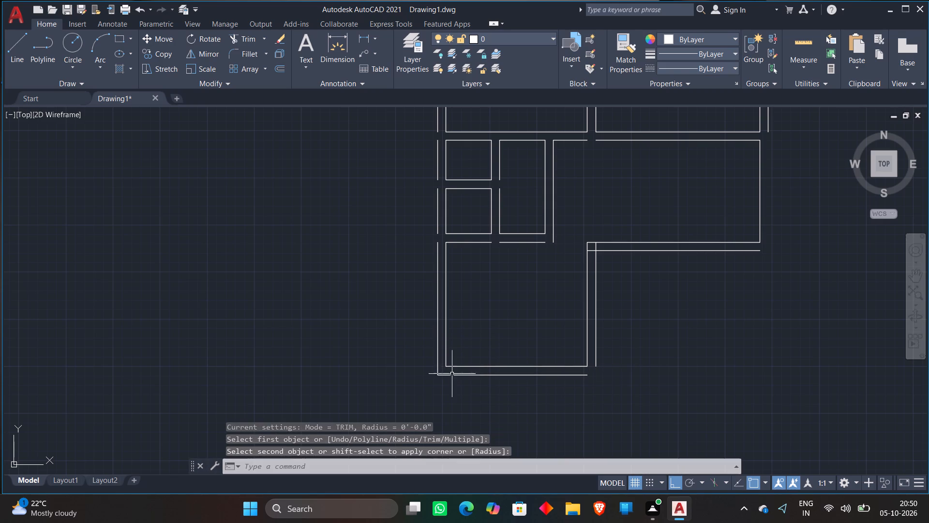
pyautogui.press('space')
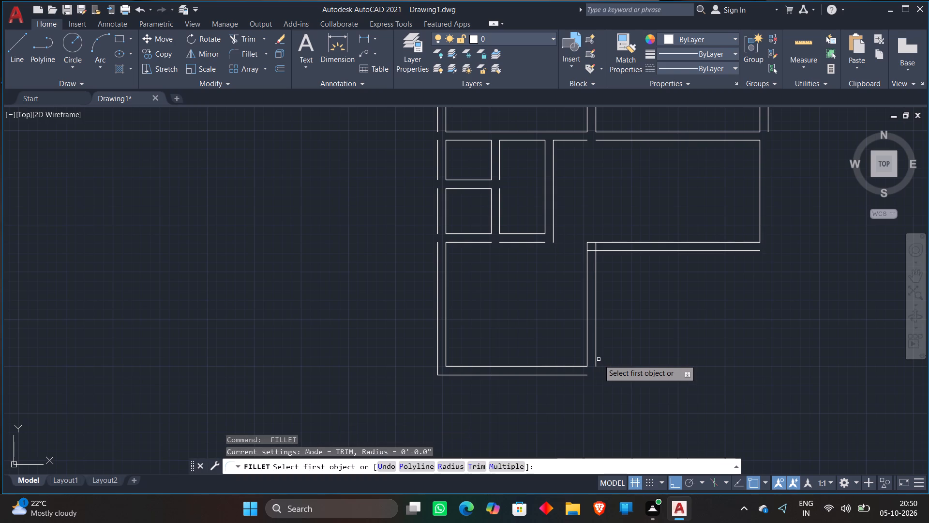
pyautogui.click(596, 361)
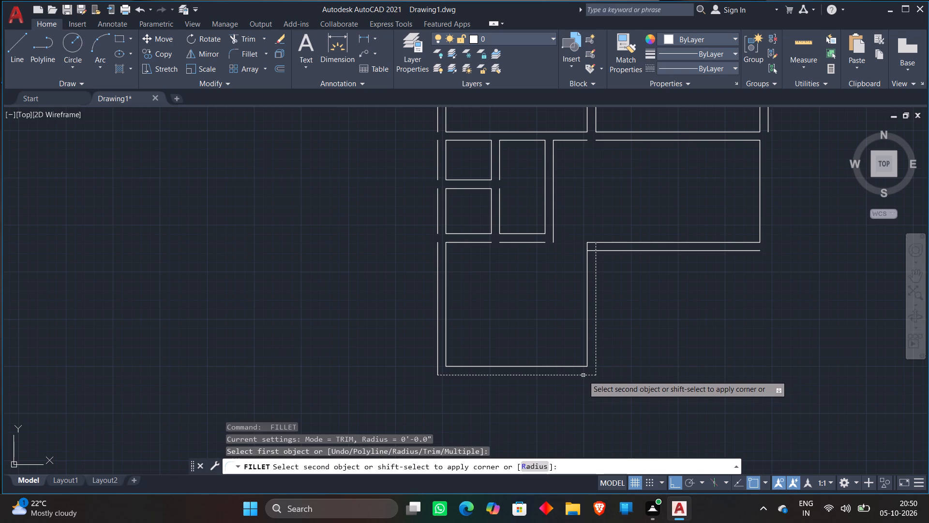
pyautogui.click(583, 375)
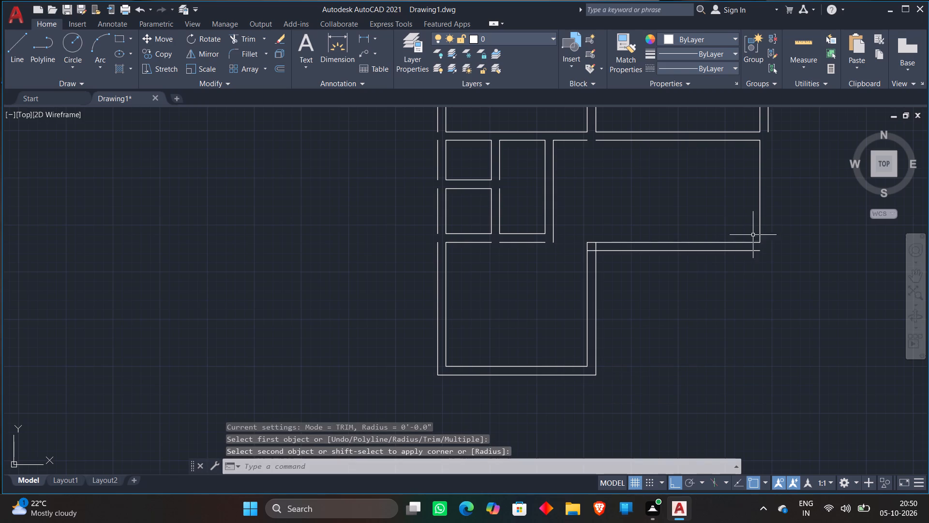
# Offset the large southeast room's east line 9" to the east.
pyautogui.scroll(-1, 796, 198)
pyautogui.moveTo(796, 198); pyautogui.dragTo(745, 282, button='middle')
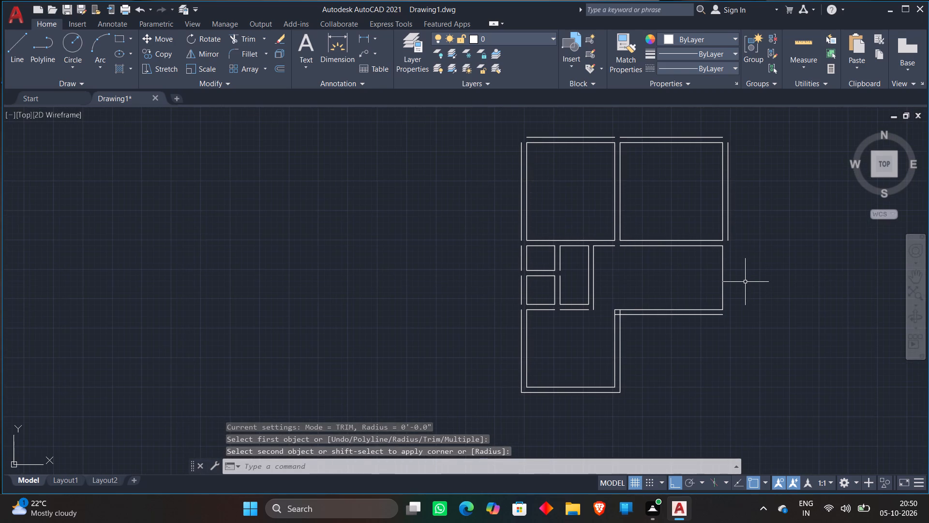
pyautogui.press('o')
pyautogui.press('Return')
pyautogui.press('9')
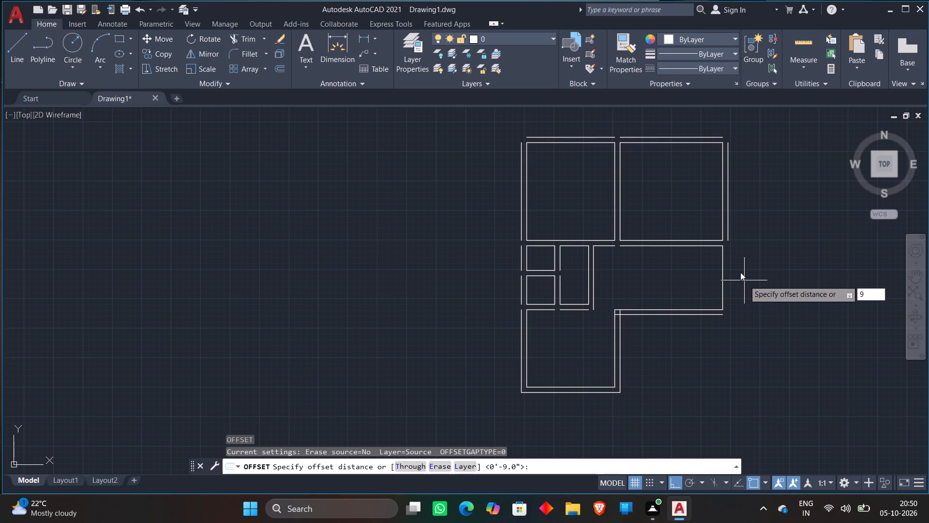
pyautogui.hotkey('shift', '"')
pyautogui.press('Return')
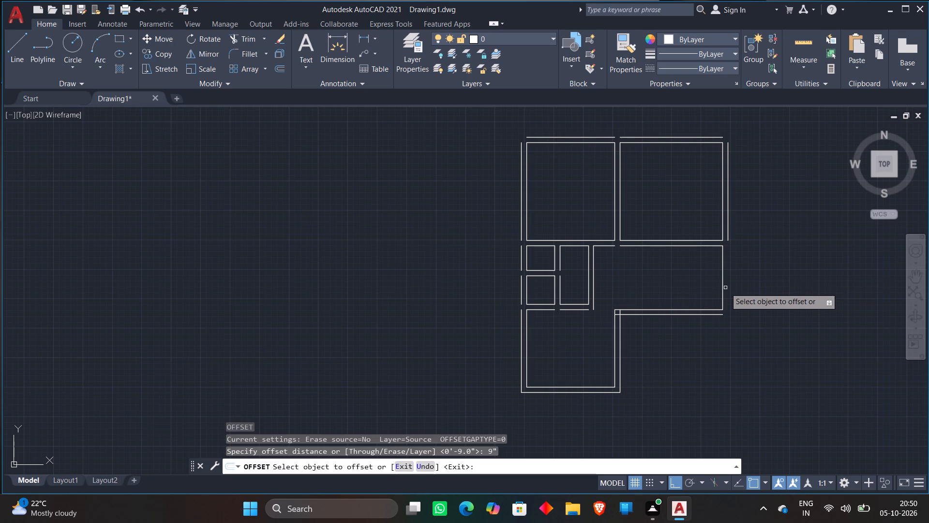
pyautogui.click(723, 291)
pyautogui.click(747, 285)
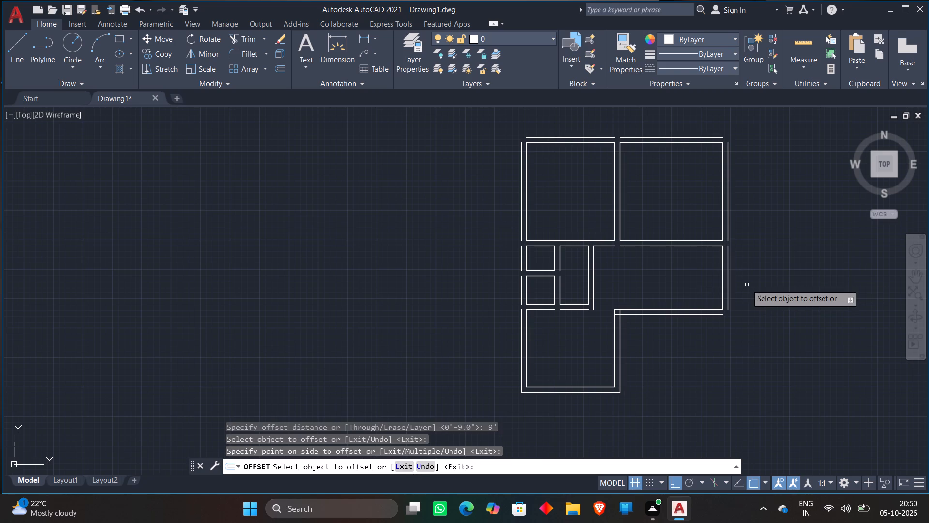
pyautogui.press('Escape')
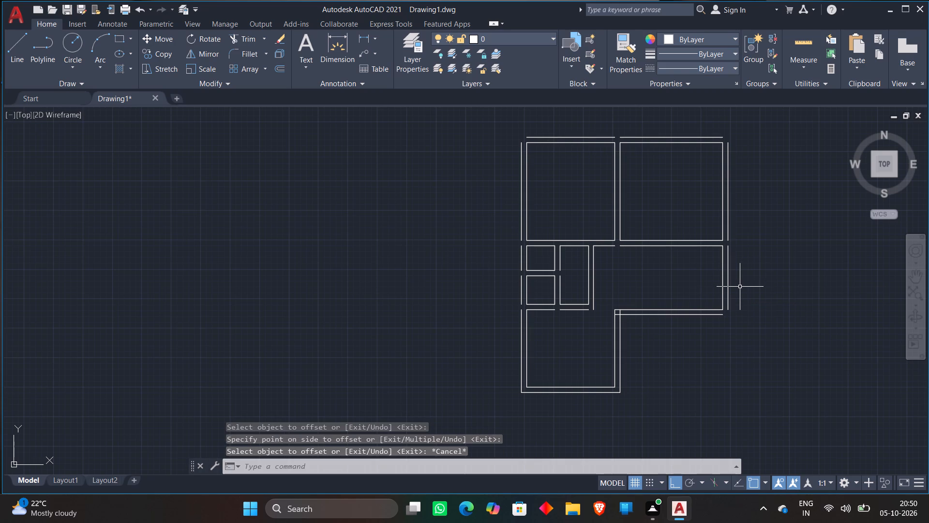
# Fillet the outer wall lines at the southeast room's southeast corner and the plan's northeast and northwest corners with zero radius.
pyautogui.press('o')
pyautogui.press('BackSpace')
pyautogui.press('f')
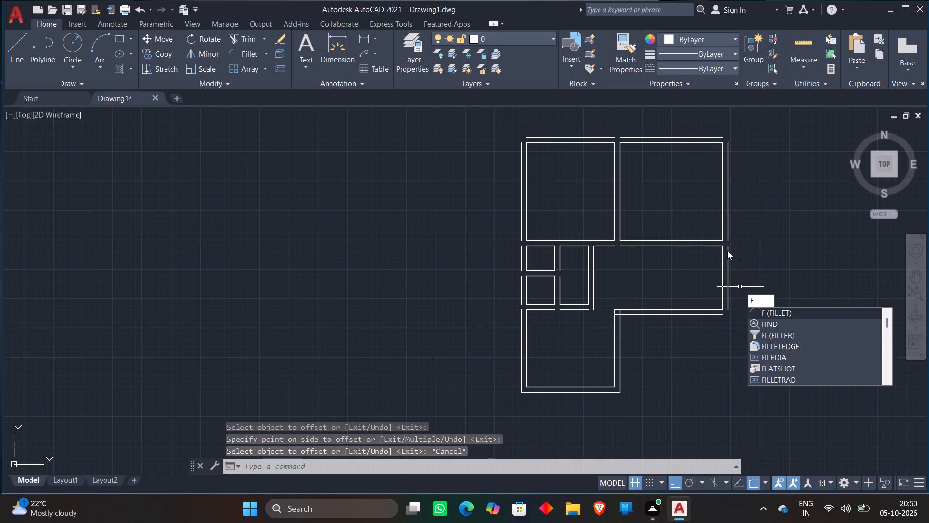
pyautogui.press('Return')
pyautogui.click(730, 304)
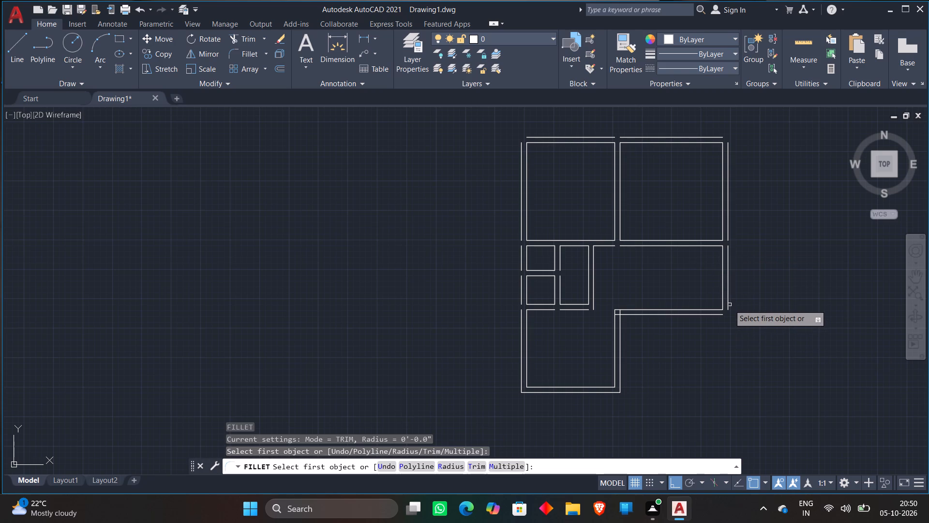
pyautogui.click(724, 314)
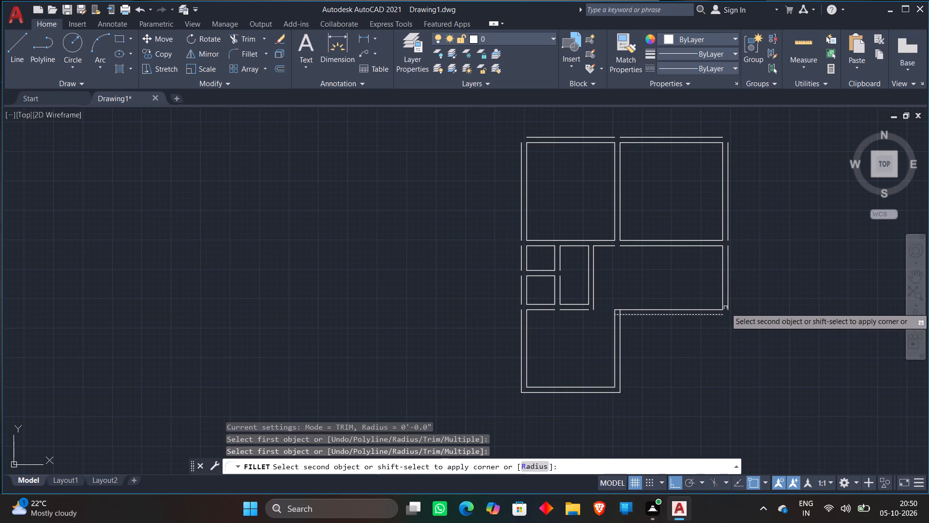
pyautogui.click(728, 303)
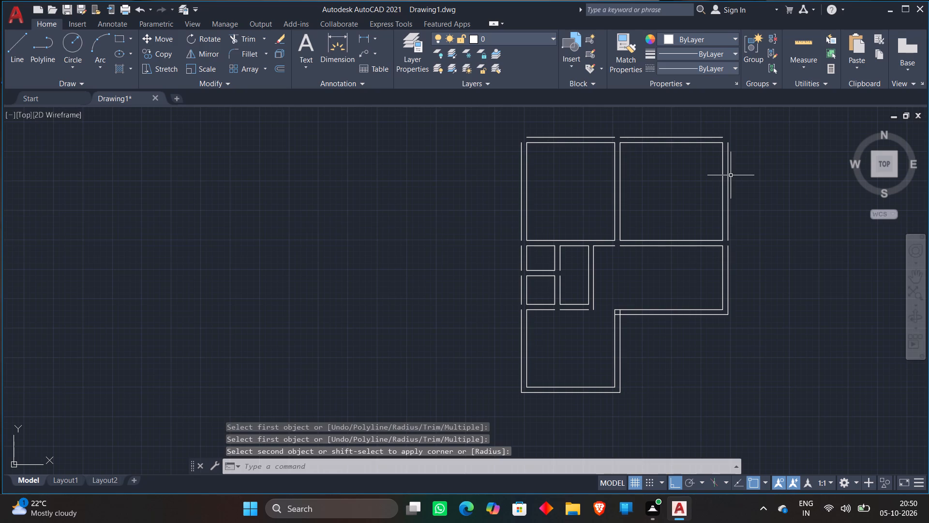
pyautogui.press('space')
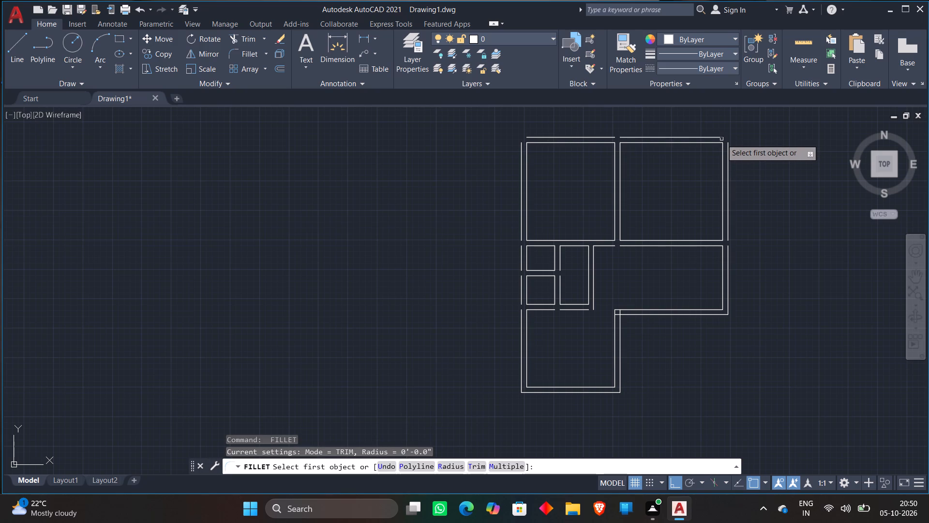
pyautogui.click(721, 138)
pyautogui.click(728, 150)
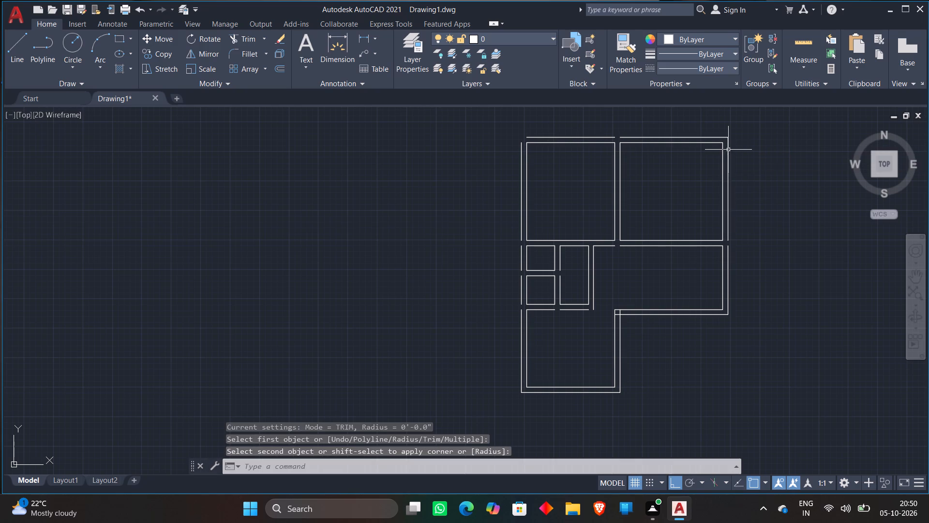
pyautogui.press('space')
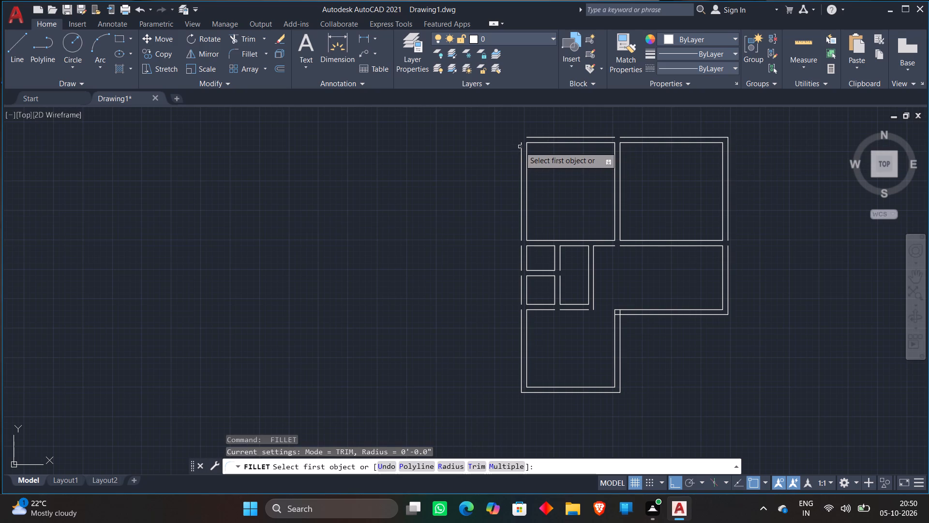
pyautogui.click(521, 145)
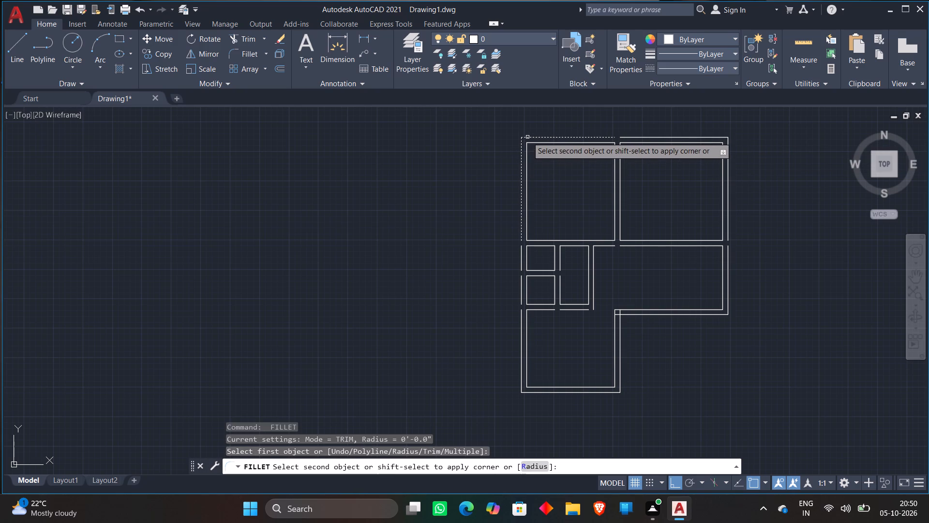
pyautogui.click(527, 137)
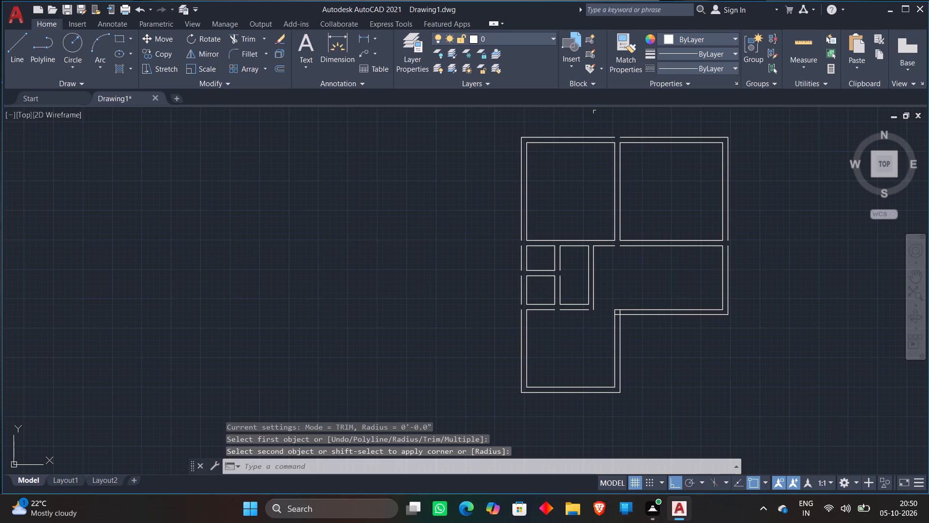
# Extend the plan's outer north, east and west wall lines across the gaps at the interior walls.
pyautogui.write('EX')
pyautogui.press('space')
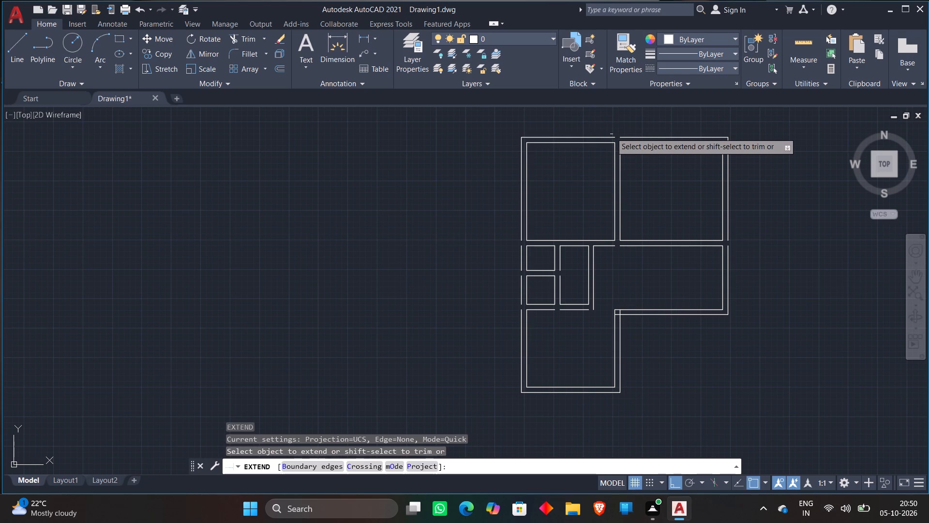
pyautogui.click(614, 136)
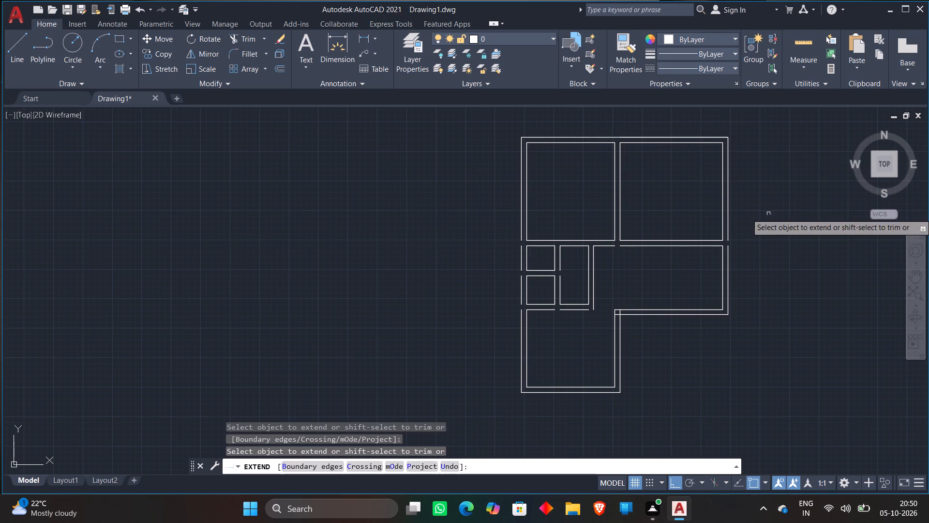
pyautogui.click(727, 234)
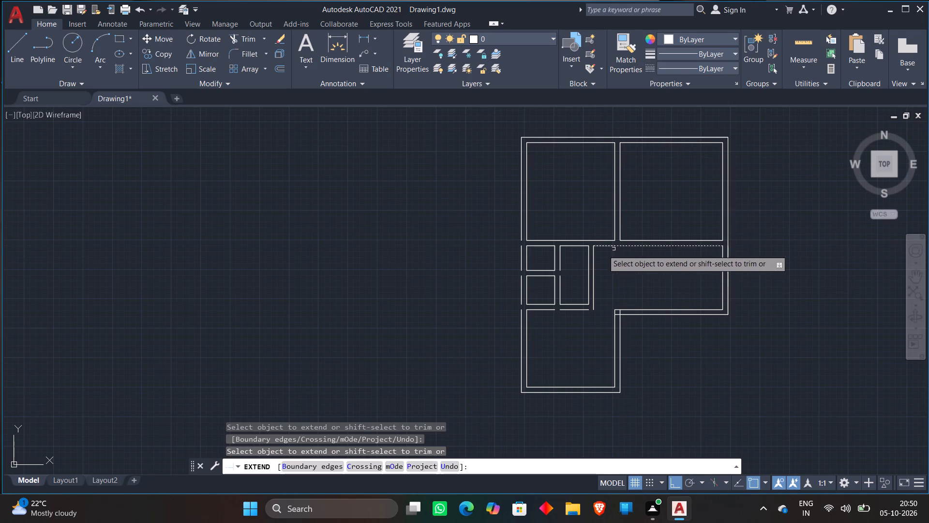
pyautogui.click(521, 239)
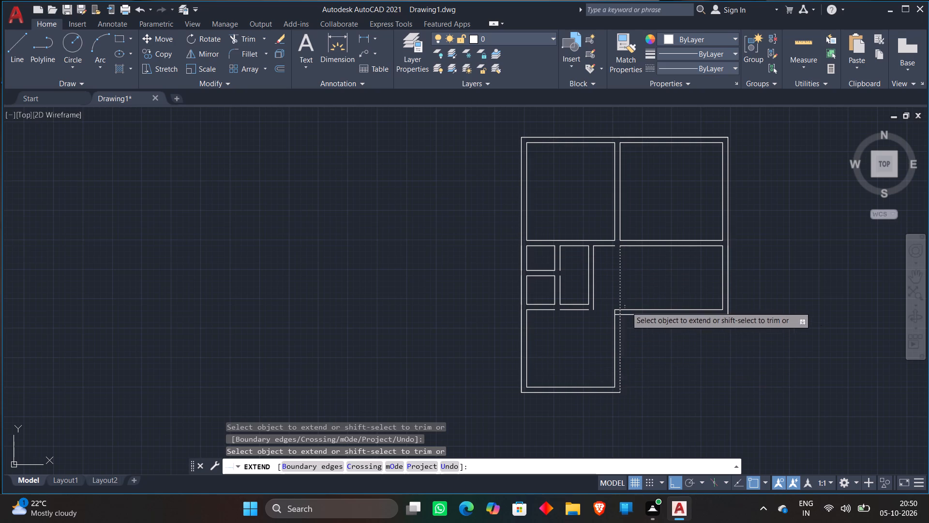
# Extend the southeast room's north line, the south room's north line and the narrow room's west line across their remaining gaps.
pyautogui.click(611, 246)
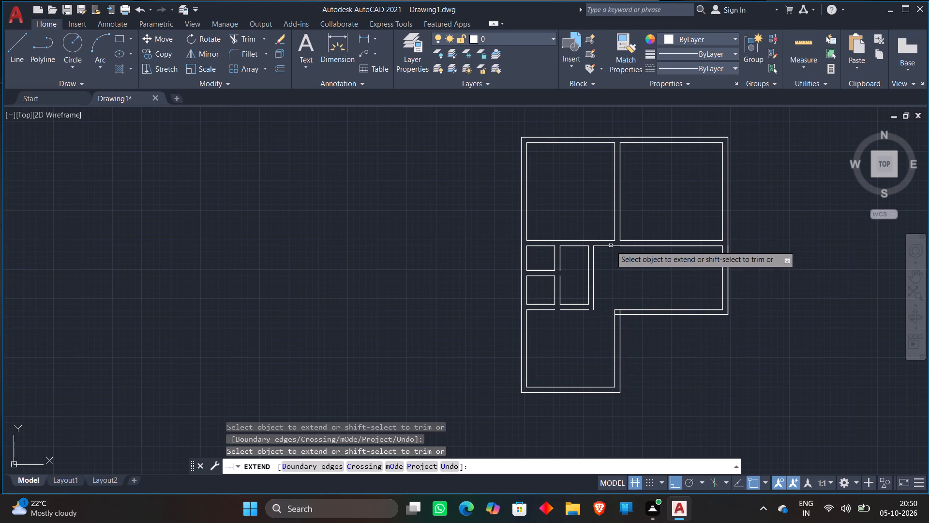
pyautogui.scroll(2, 556, 306)
pyautogui.click(547, 319)
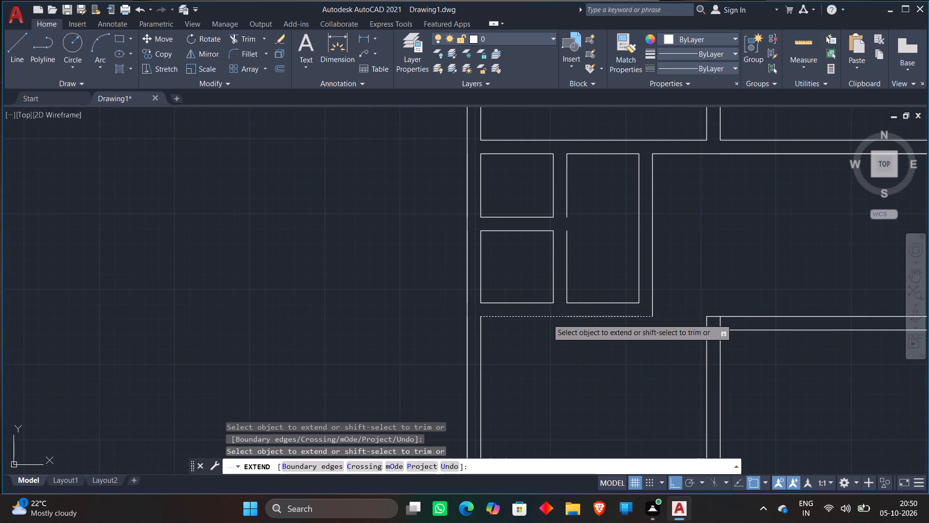
pyautogui.click(565, 238)
pyautogui.scroll(-1, 557, 213)
pyautogui.scroll(-1, 626, 223)
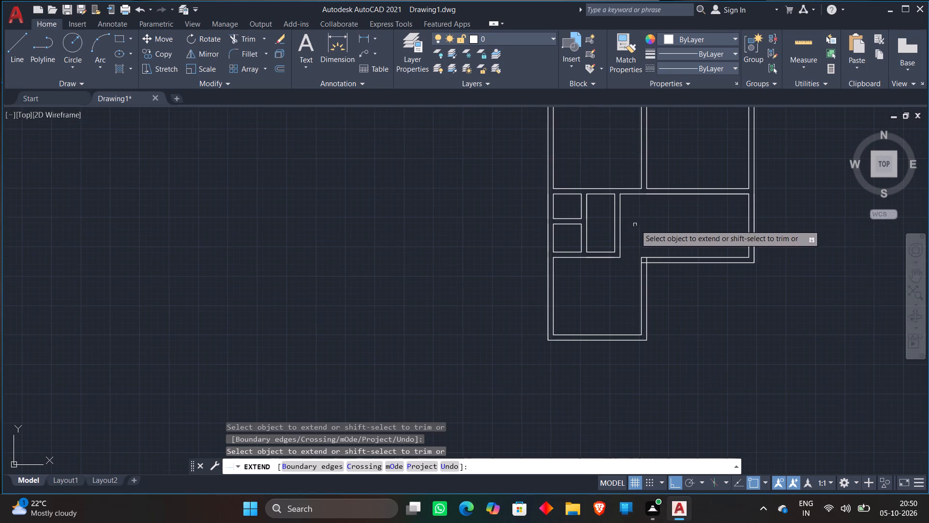
pyautogui.scroll(-1, 654, 225)
pyautogui.moveTo(653, 225); pyautogui.dragTo(651, 249, button='middle')
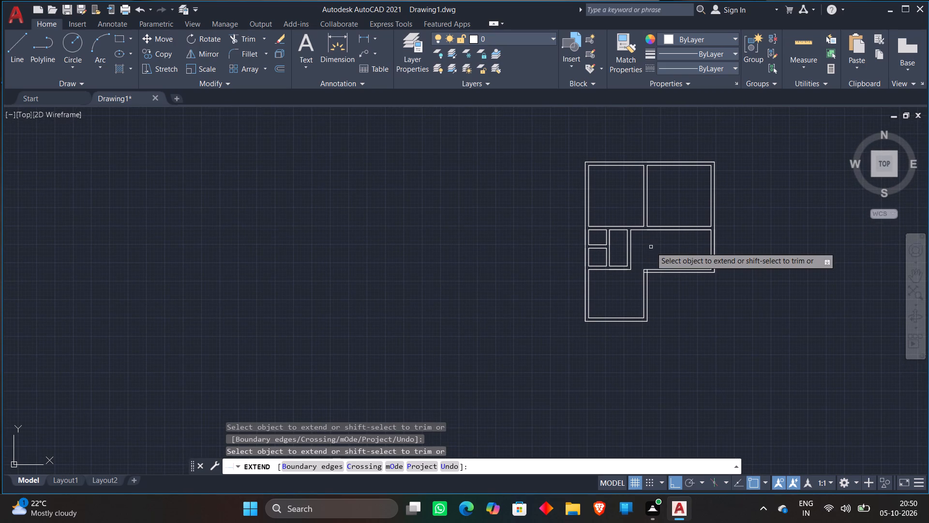
pyautogui.press('Escape')
# Trim the stub of the southeast room's outer south line that crosses the south room's east wall.
pyautogui.scroll(1, 736, 231)
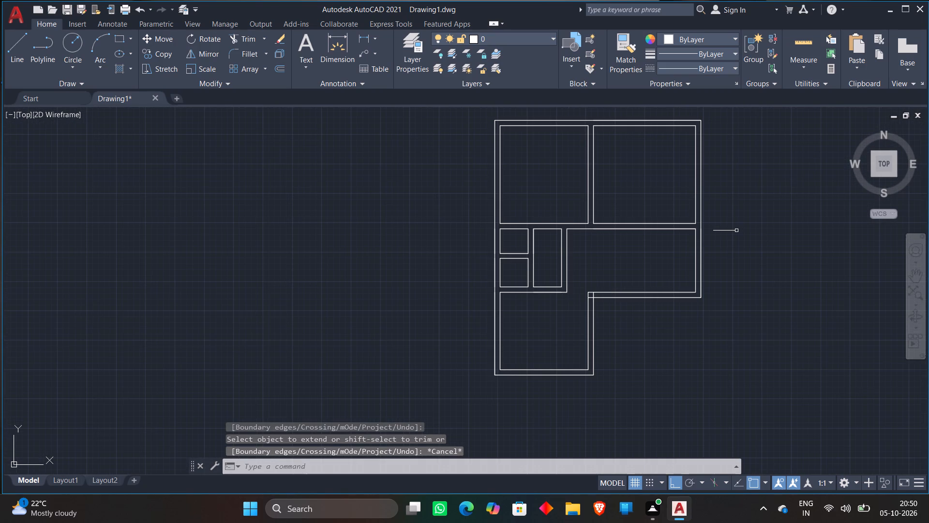
pyautogui.scroll(2, 681, 303)
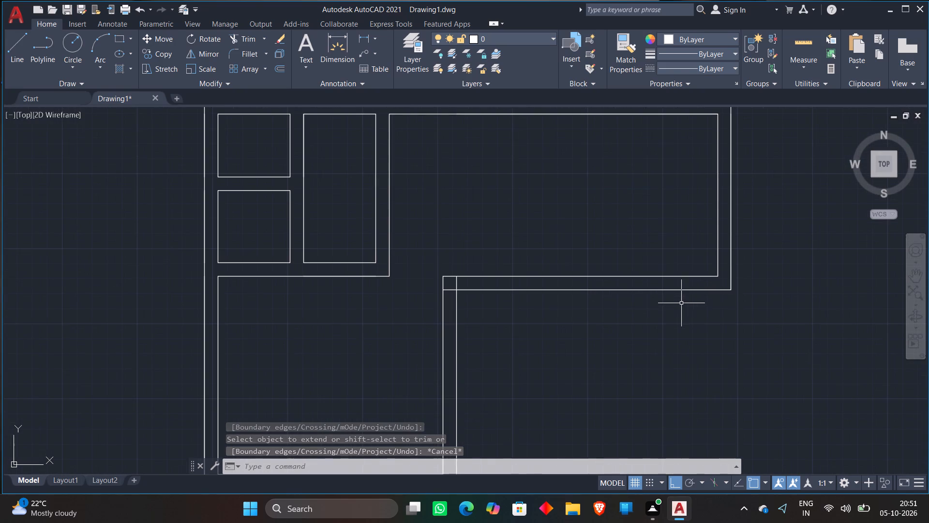
pyautogui.write('TR')
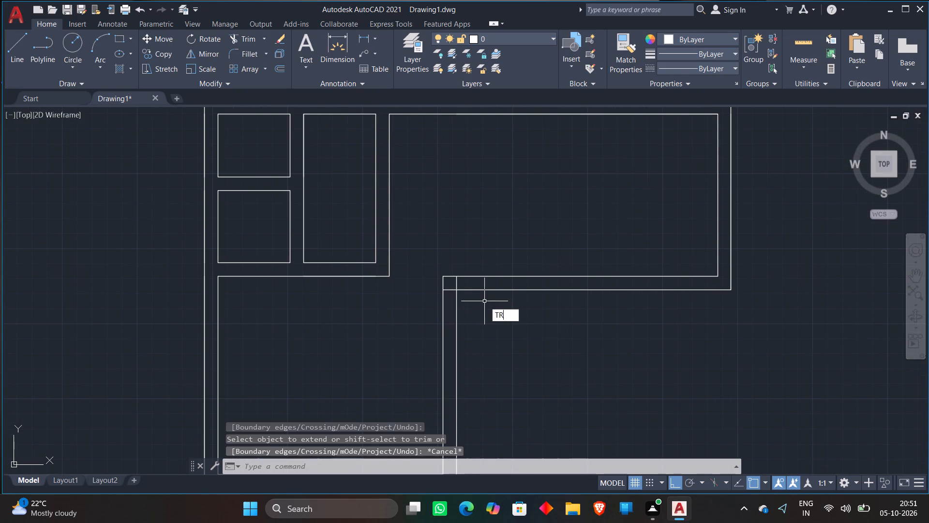
pyautogui.press('Return')
pyautogui.scroll(2, 451, 294)
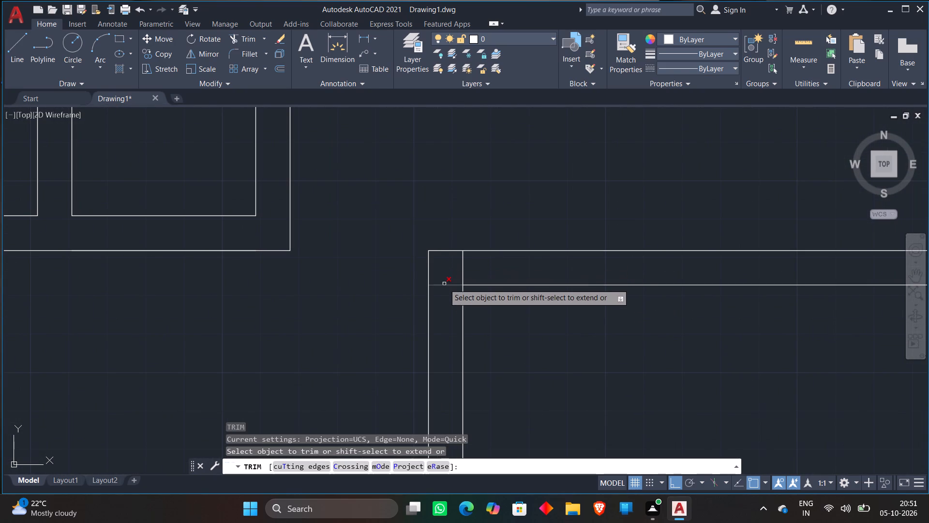
pyautogui.click(444, 284)
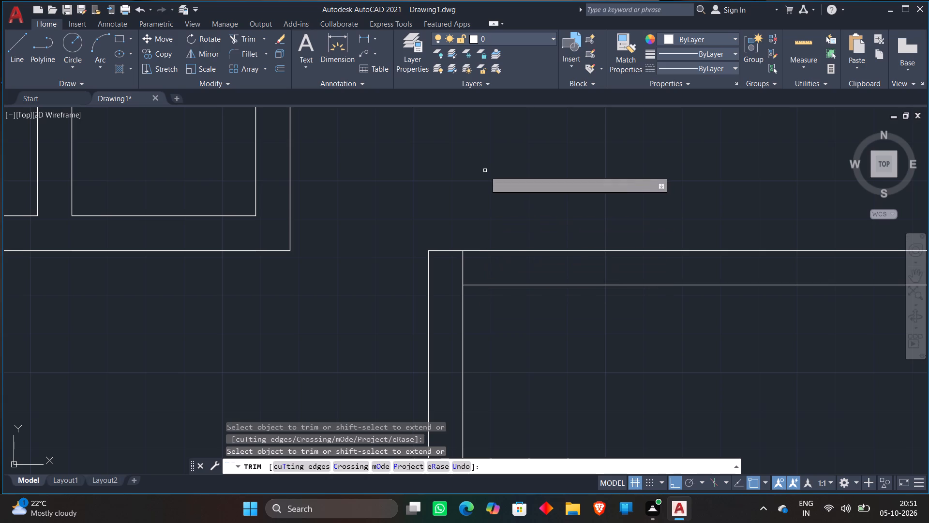
pyautogui.press('Escape')
pyautogui.scroll(-1, 518, 239)
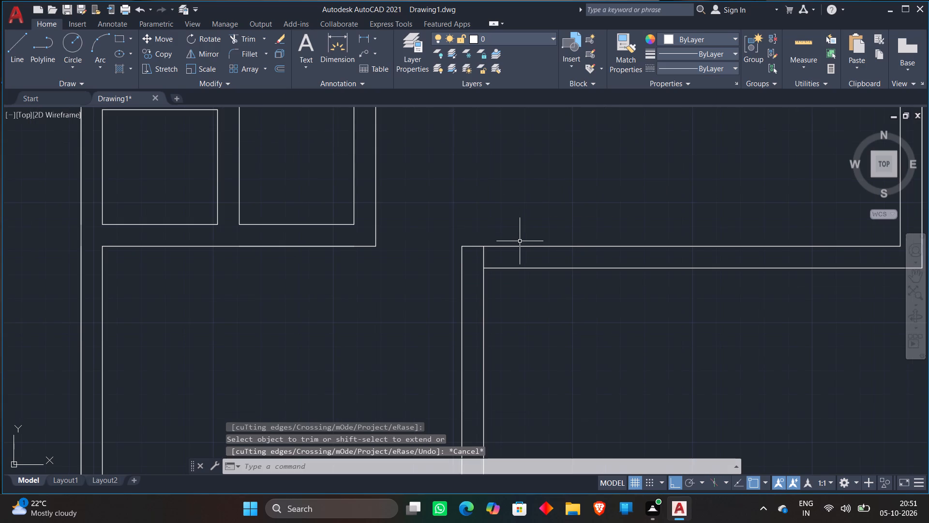
pyautogui.scroll(-1, 415, 253)
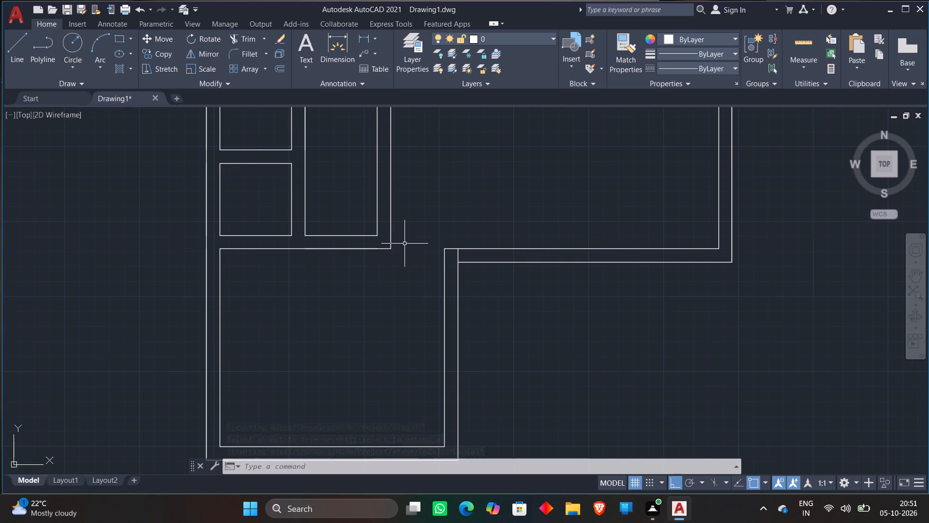
pyautogui.scroll(-1, 405, 243)
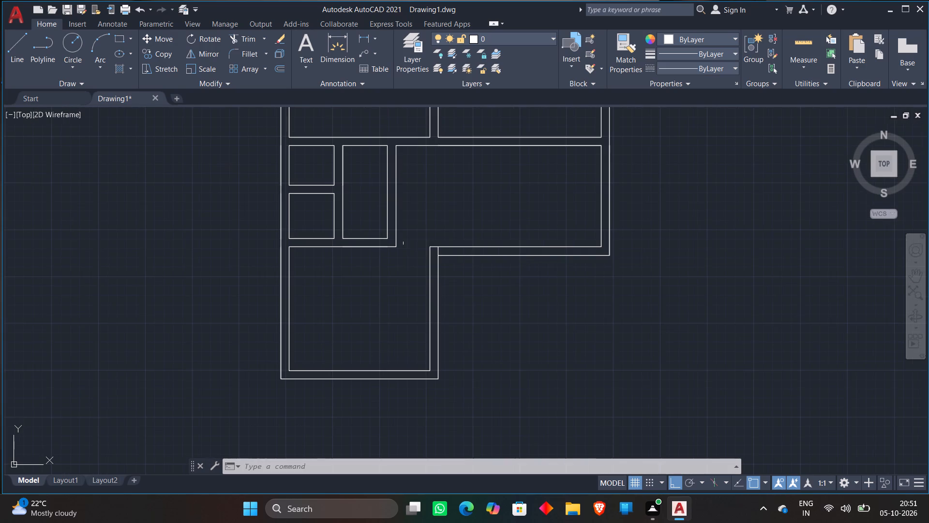
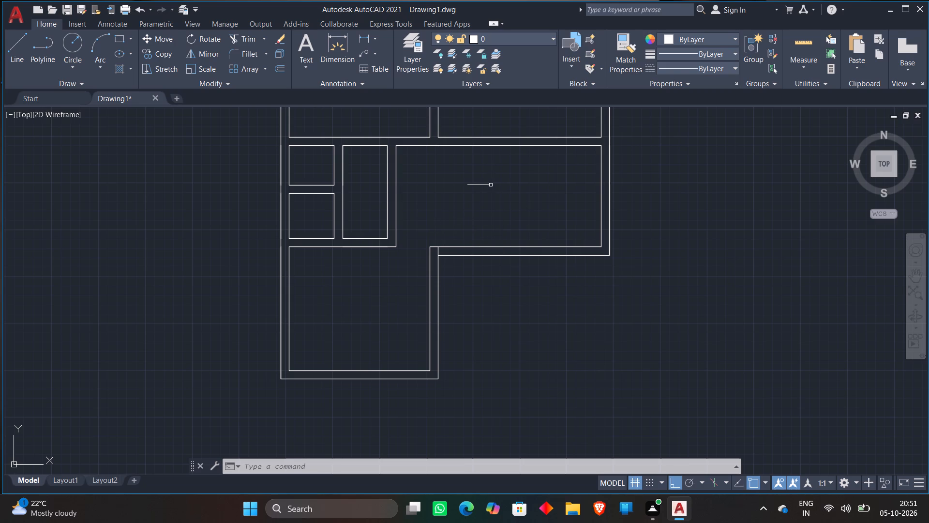
# Draw a vertical line about 3' long across the southeast room's south wall, a short way east of the south room.
pyautogui.press('l')
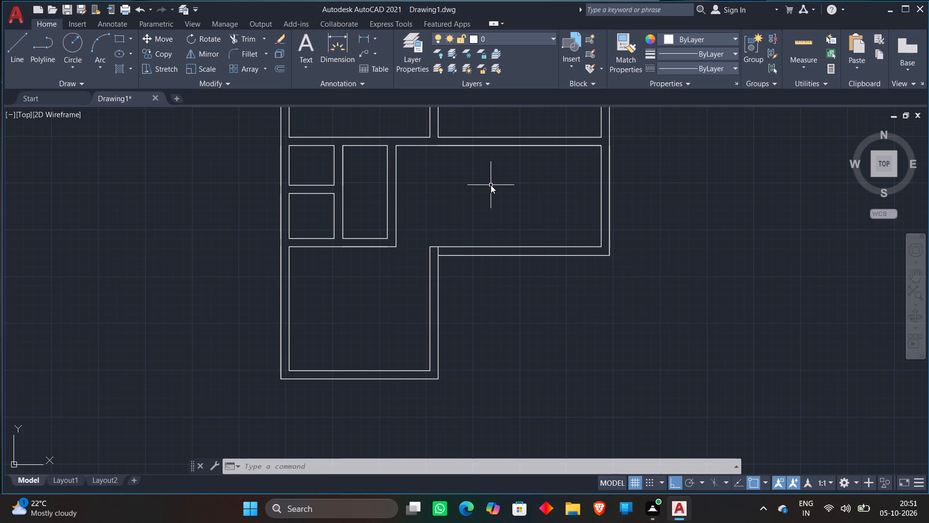
pyautogui.press('Return')
pyautogui.click(485, 233)
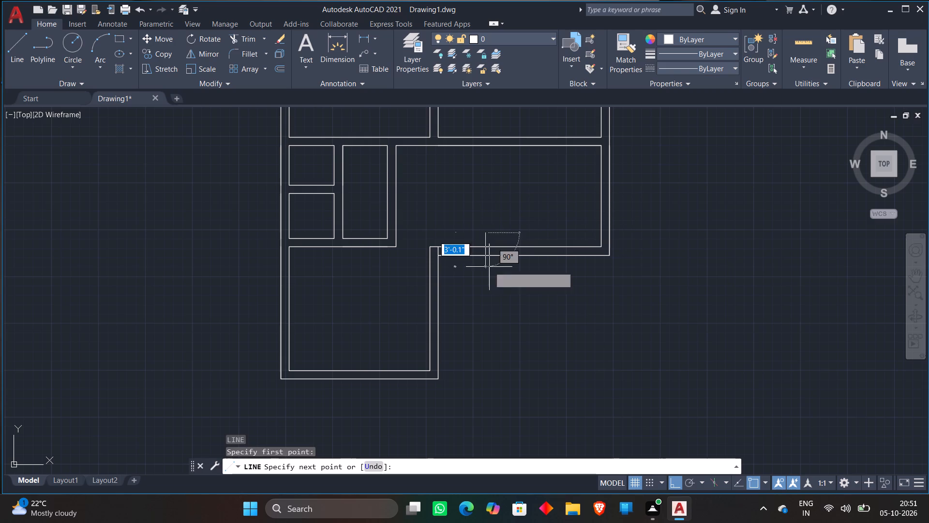
pyautogui.click(489, 267)
pyautogui.press('Escape')
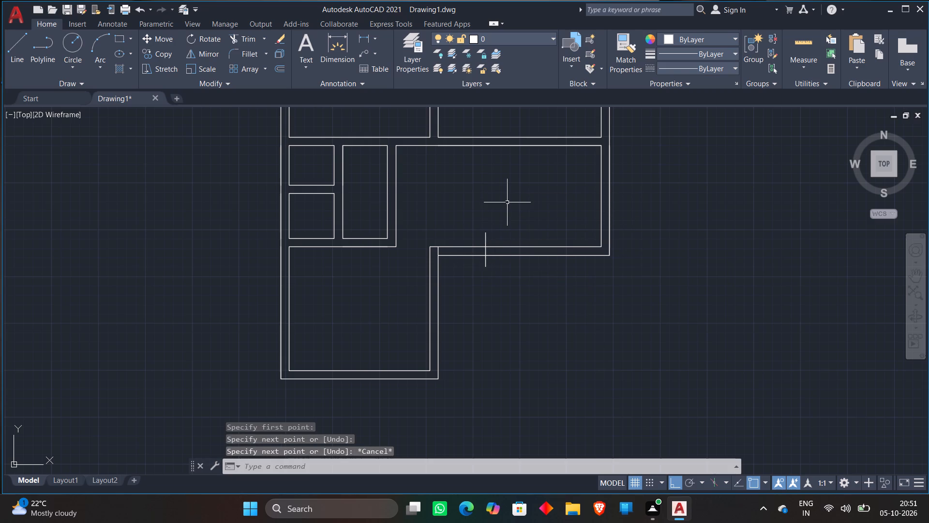
# Trim the outer south wall line west of the short crossing line, plus the crossing line's ends that project beyond the wall.
pyautogui.write('TR')
pyautogui.press('Return')
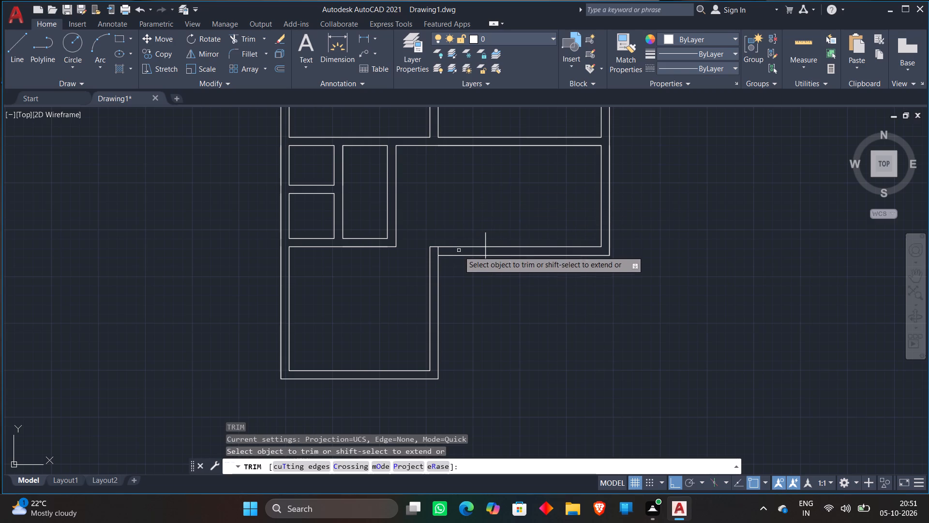
pyautogui.click(459, 256)
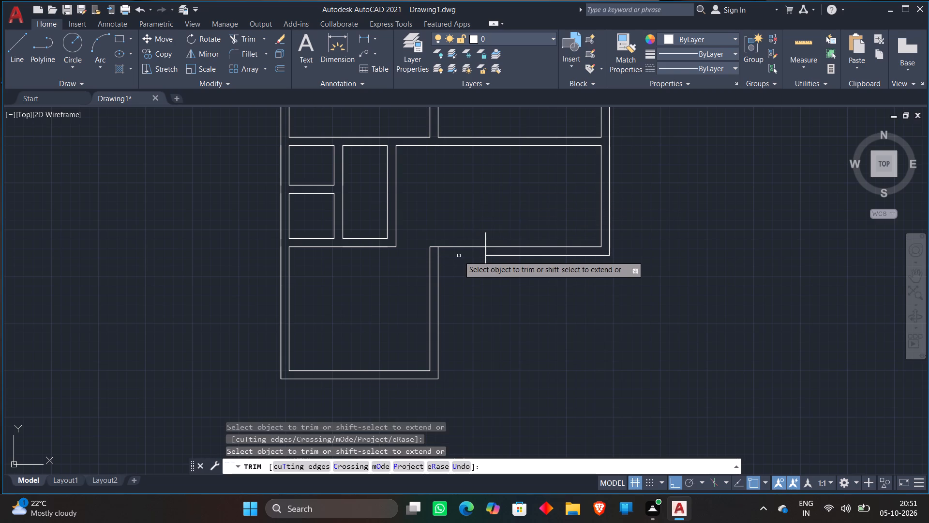
pyautogui.press('Escape')
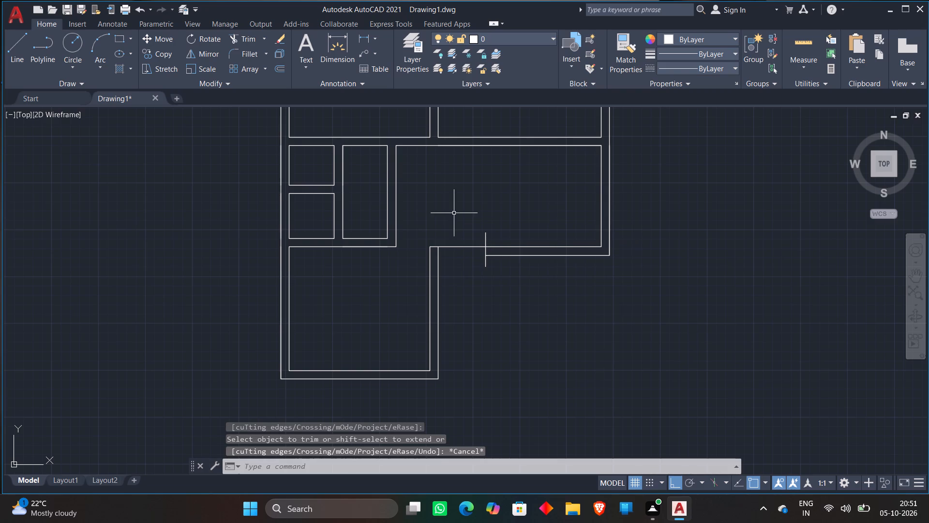
pyautogui.scroll(1, 454, 223)
pyautogui.write('TR')
pyautogui.press('Return')
pyautogui.click(503, 249)
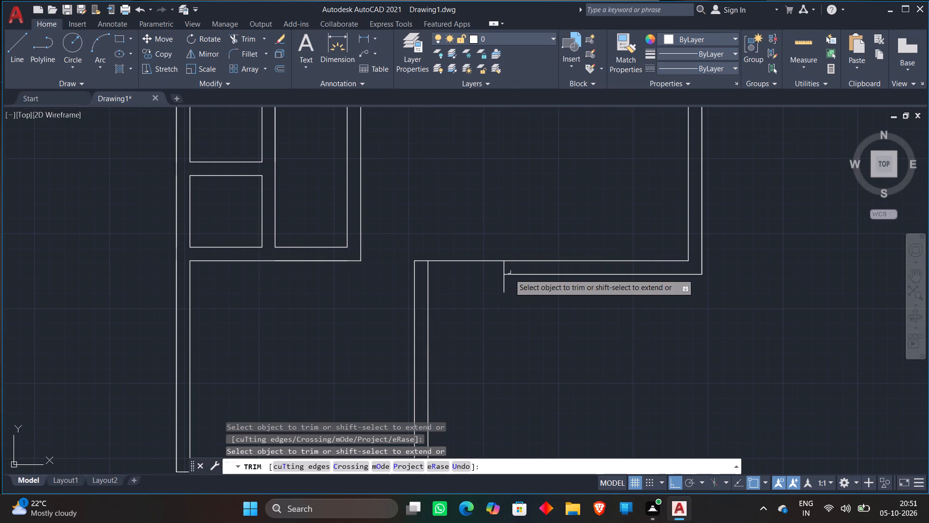
pyautogui.click(505, 283)
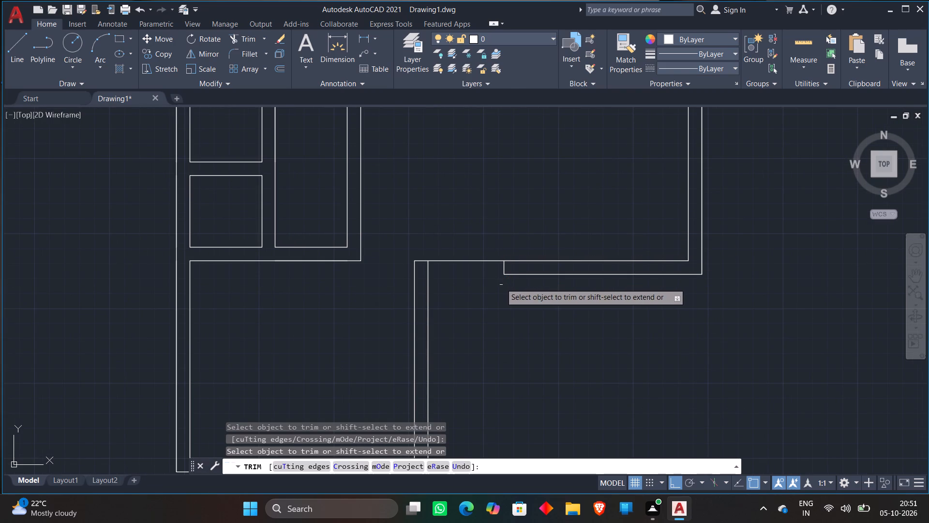
pyautogui.press('Escape')
# Trim the outer south wall line back to the east wall's inner face, using a temporary vertical line drawn across the wall.
pyautogui.press('l')
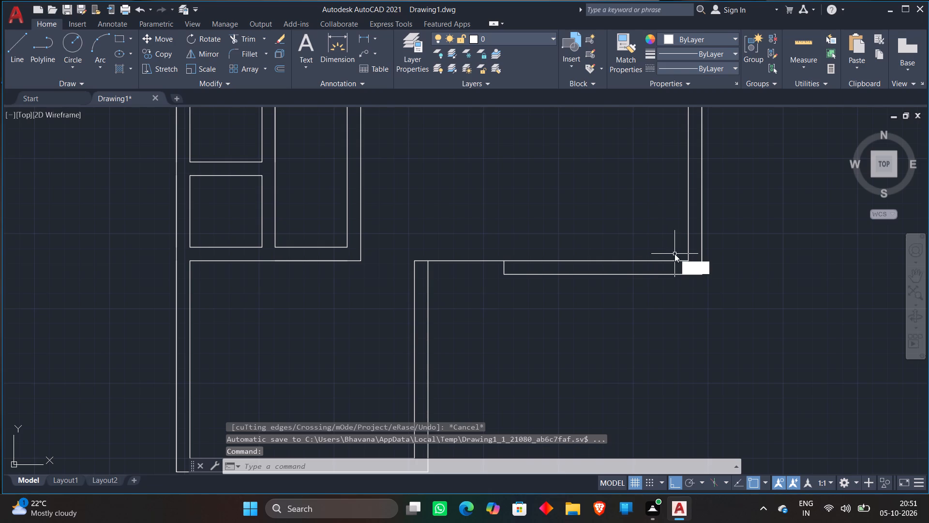
pyautogui.press('Return')
pyautogui.click(688, 258)
pyautogui.click(680, 281)
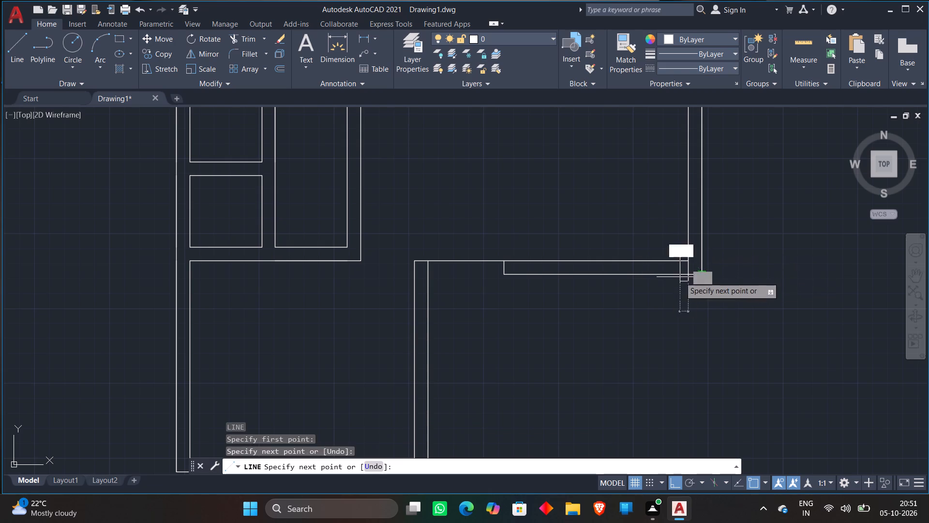
pyautogui.press('Escape')
pyautogui.write('TR')
pyautogui.press('Return')
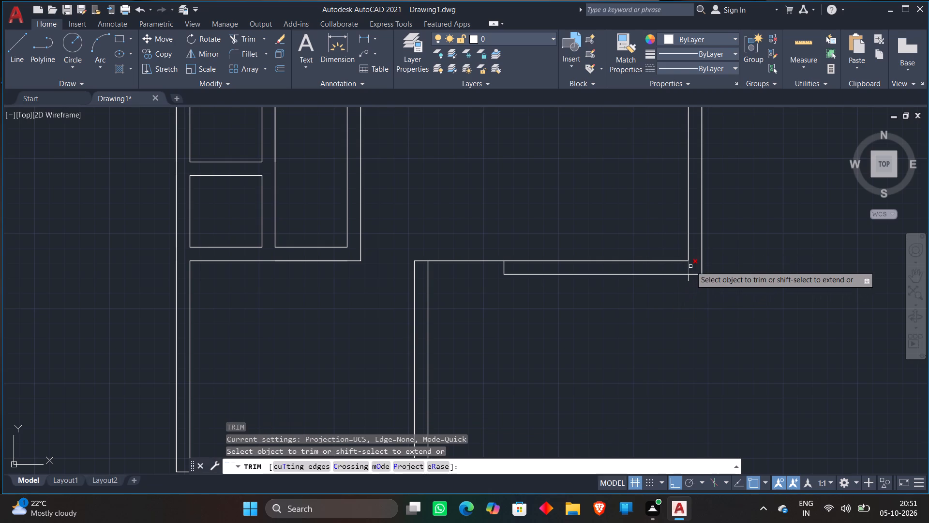
pyautogui.click(695, 273)
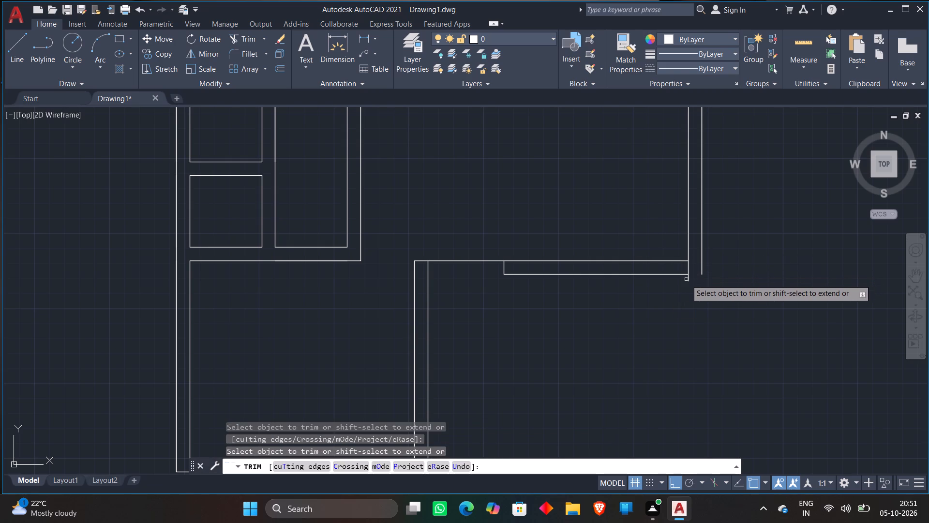
pyautogui.click(686, 279)
pyautogui.click(689, 282)
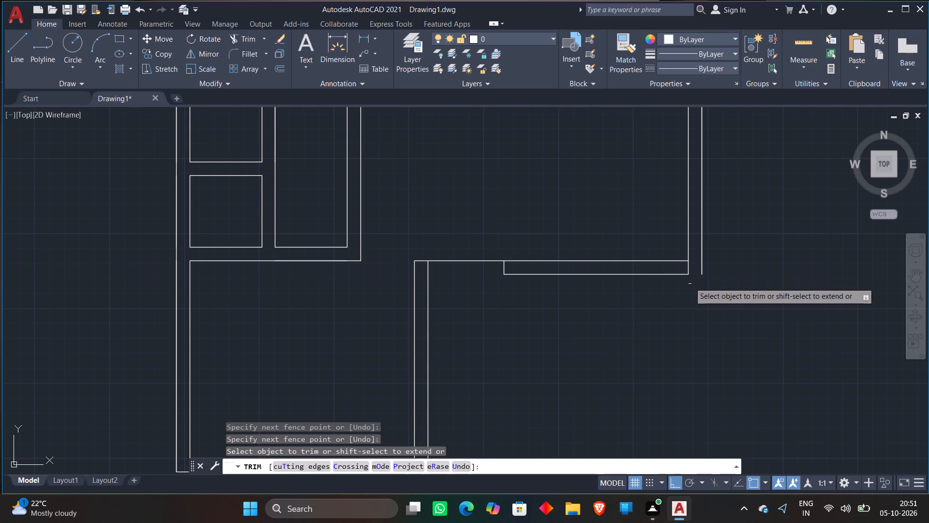
pyautogui.click(688, 269)
pyautogui.press('Escape')
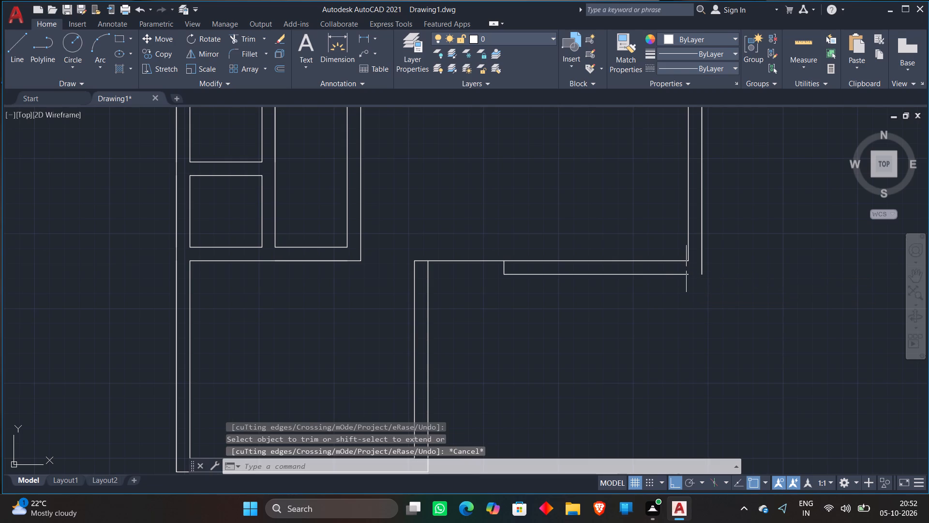
# Draw a line 6'4" south from the trimmed outer south line's east end, continuing about 10'-3" west to align with the wall's short end line.
pyautogui.press('l')
pyautogui.press('Return')
pyautogui.click(686, 276)
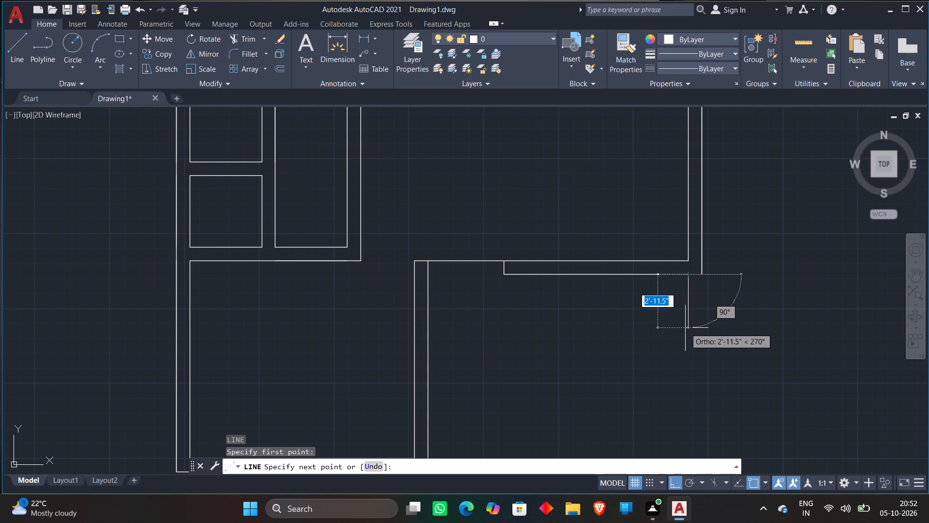
pyautogui.write('6\'4"')
pyautogui.press('Return')
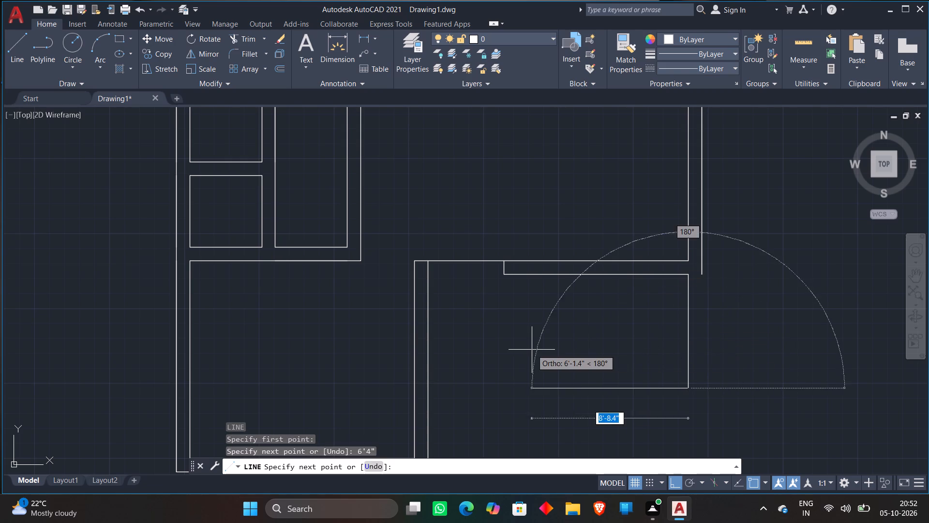
pyautogui.scroll(-1, 532, 350)
pyautogui.moveTo(532, 350); pyautogui.dragTo(539, 247, button='middle')
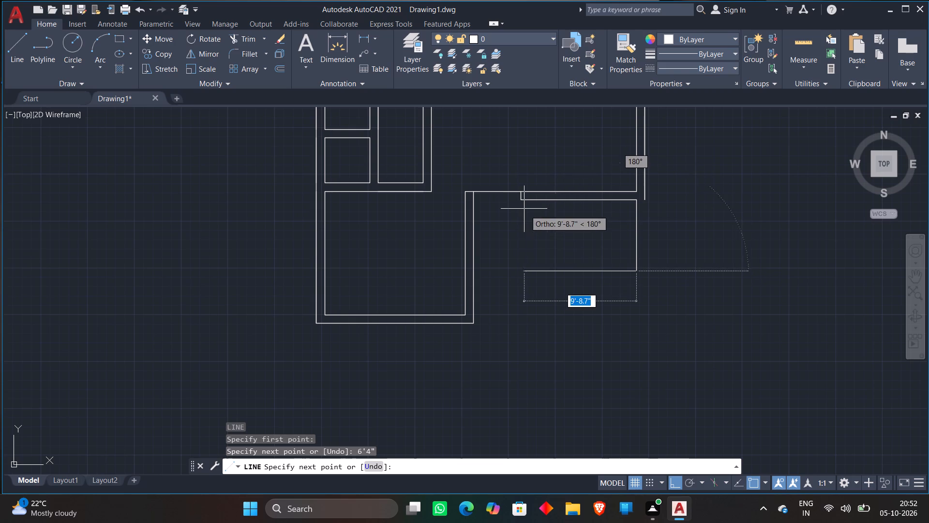
pyautogui.click(520, 274)
pyautogui.press('Escape')
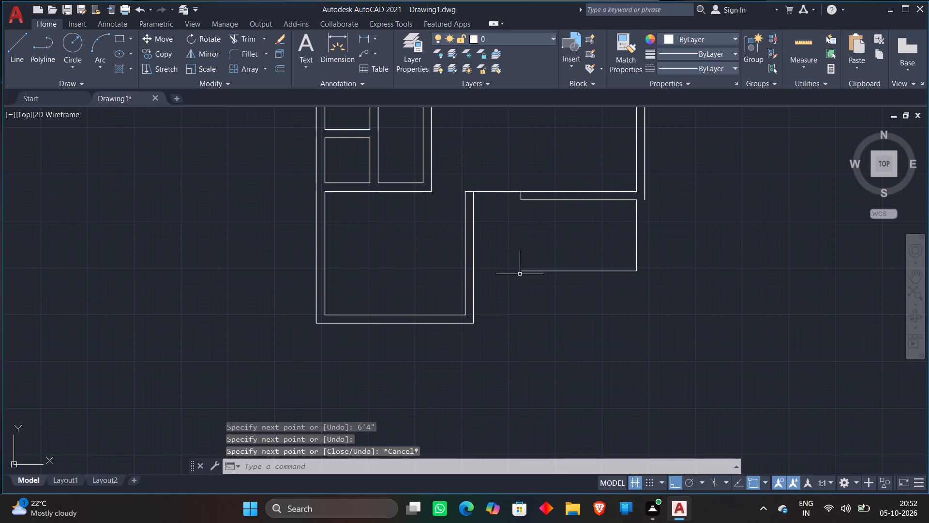
# Offset the new projecting area's south line 4" to the south.
pyautogui.press('o')
pyautogui.press('Return')
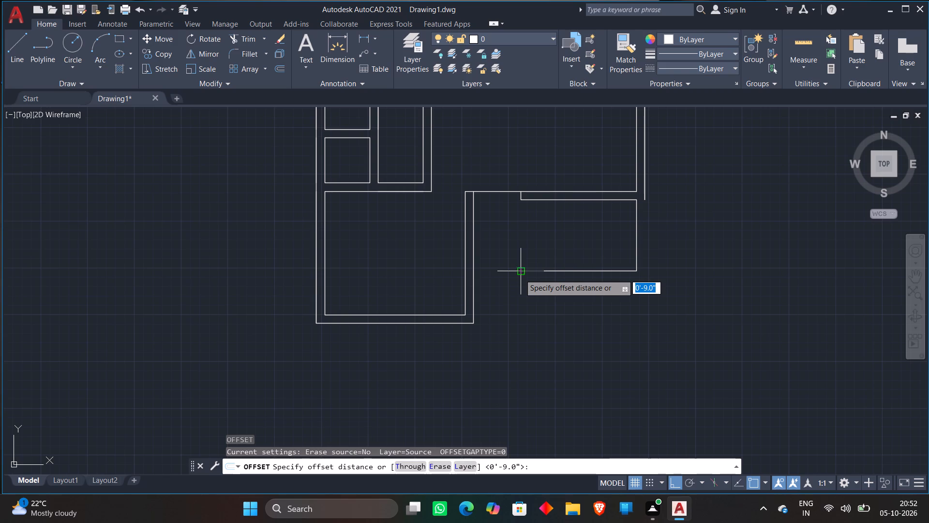
pyautogui.press('9')
pyautogui.press('BackSpace')
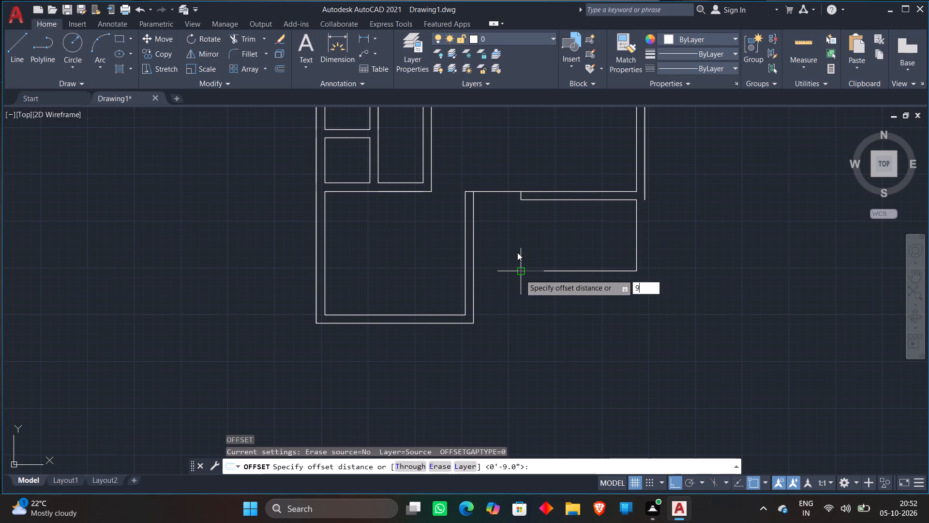
pyautogui.press('4')
pyautogui.hotkey('shift', '"')
pyautogui.press('Return')
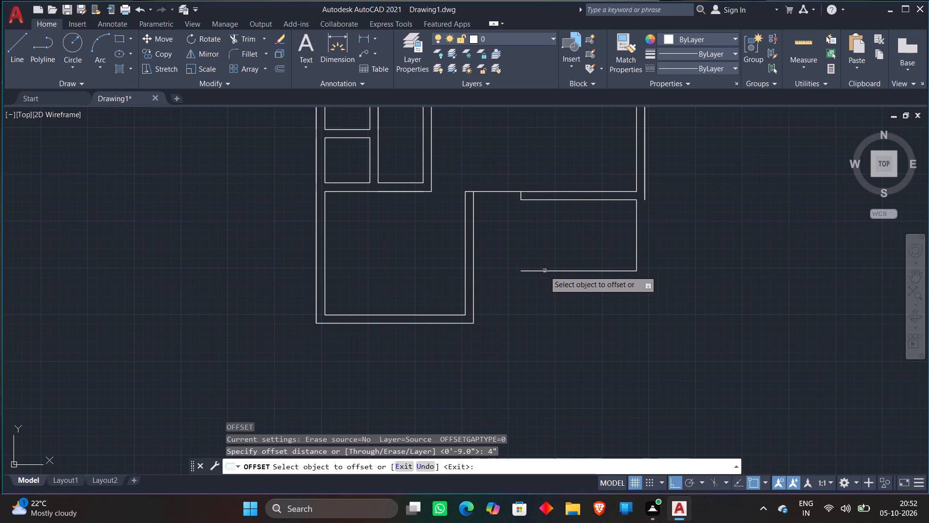
pyautogui.click(544, 272)
pyautogui.click(547, 306)
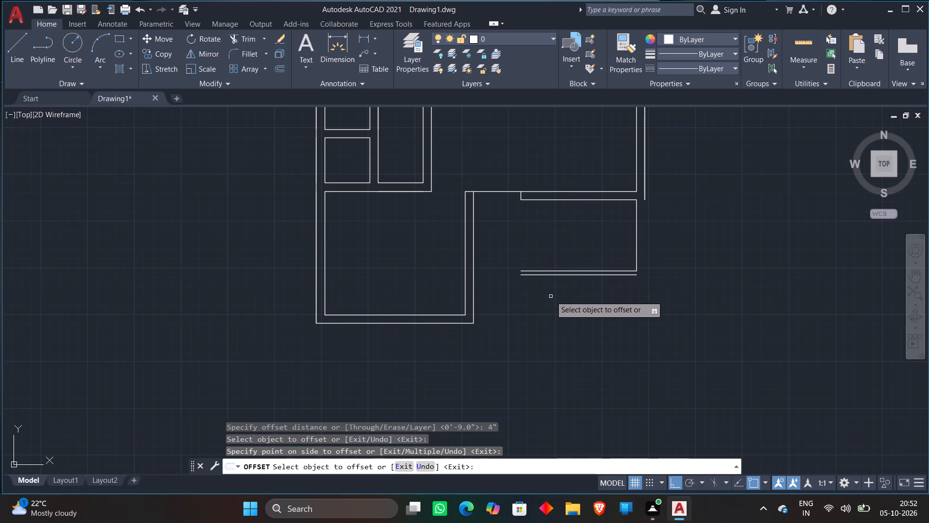
pyautogui.press('Escape')
# Offset the projecting area's 6'4" east line 9" to the east.
pyautogui.press('o')
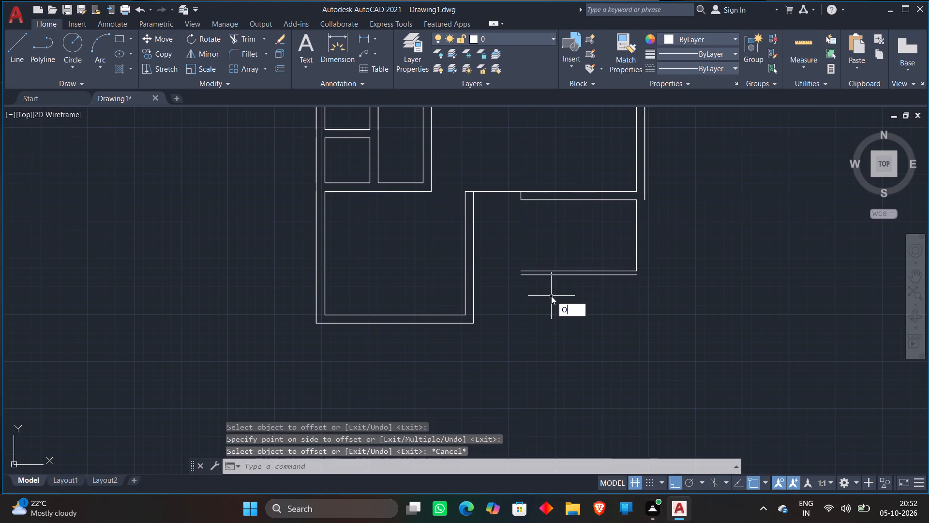
pyautogui.press('Return')
pyautogui.press('9')
pyautogui.hotkey('shift', '"')
pyautogui.press('Return')
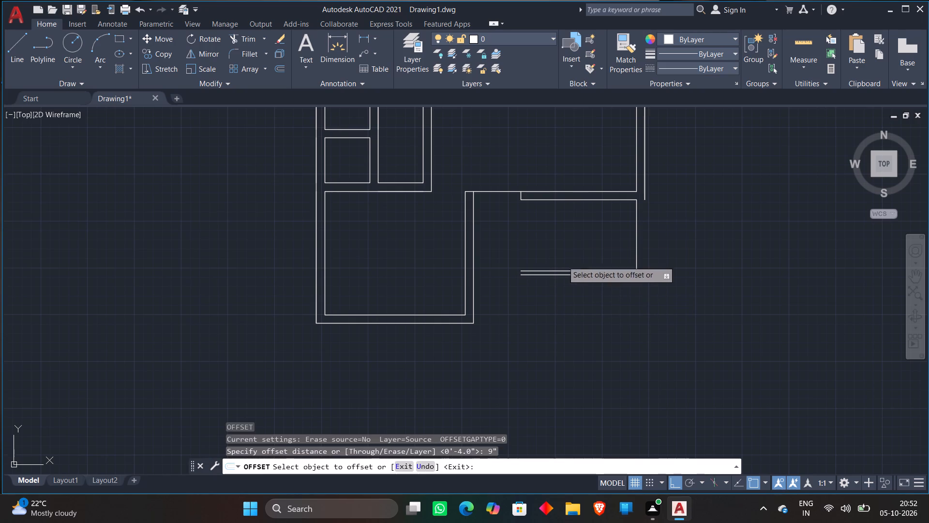
pyautogui.click(635, 232)
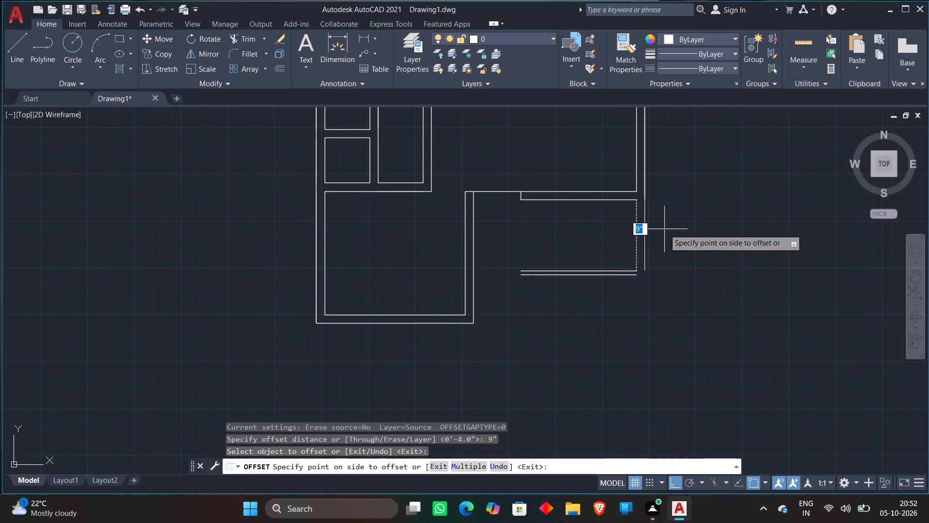
pyautogui.click(664, 229)
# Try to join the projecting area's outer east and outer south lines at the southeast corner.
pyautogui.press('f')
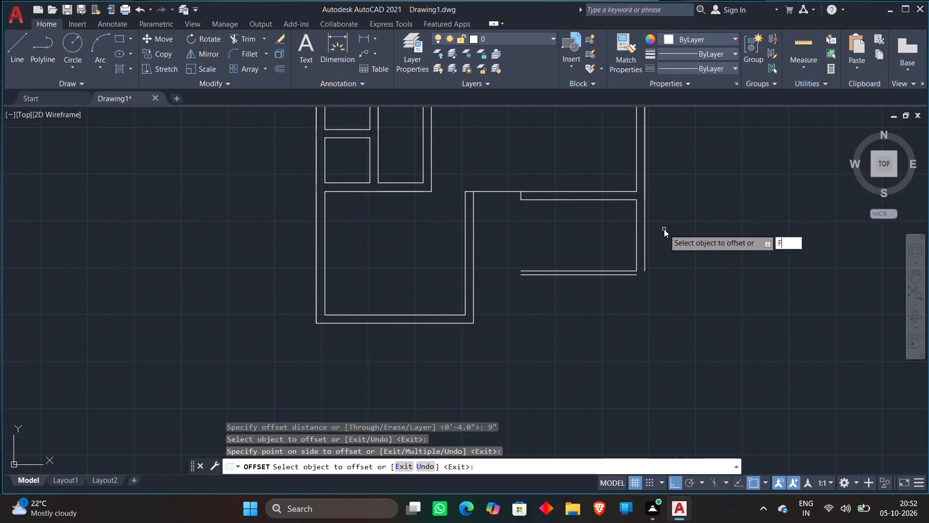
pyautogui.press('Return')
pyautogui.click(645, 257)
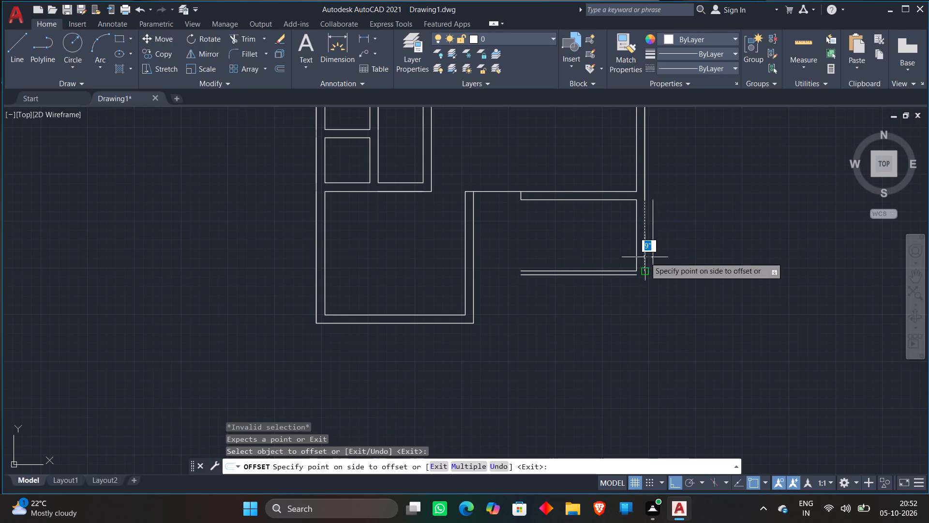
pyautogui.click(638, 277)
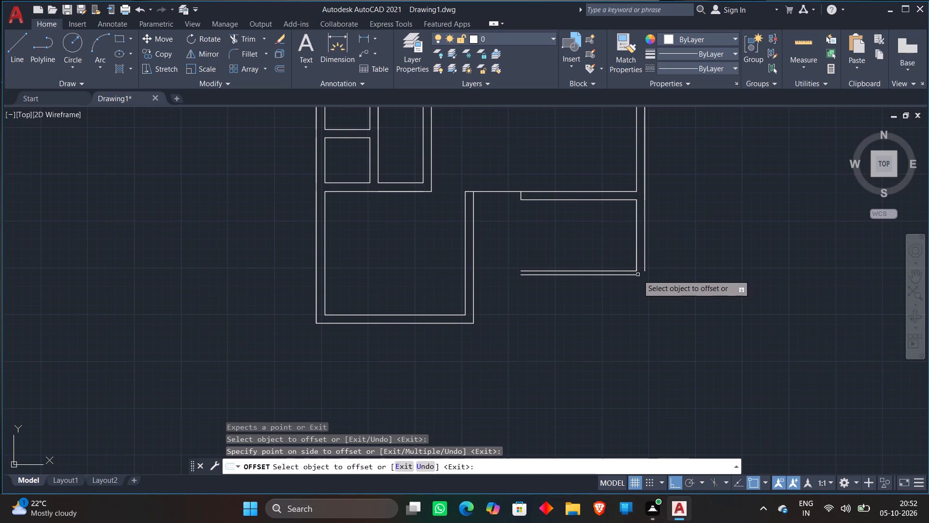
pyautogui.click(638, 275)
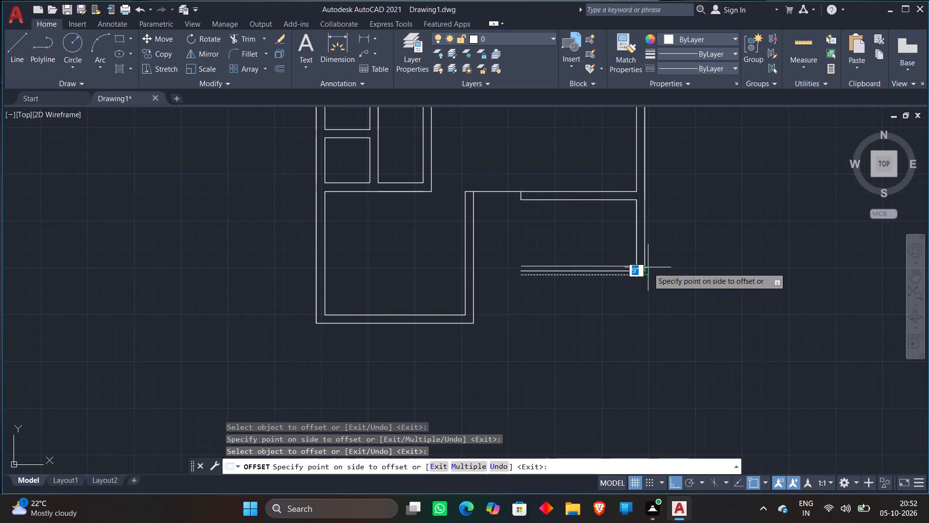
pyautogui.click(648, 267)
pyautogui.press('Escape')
# Fillet the projecting area's outer east line with its outer south line at the southeast corner with zero radius.
pyautogui.press('f')
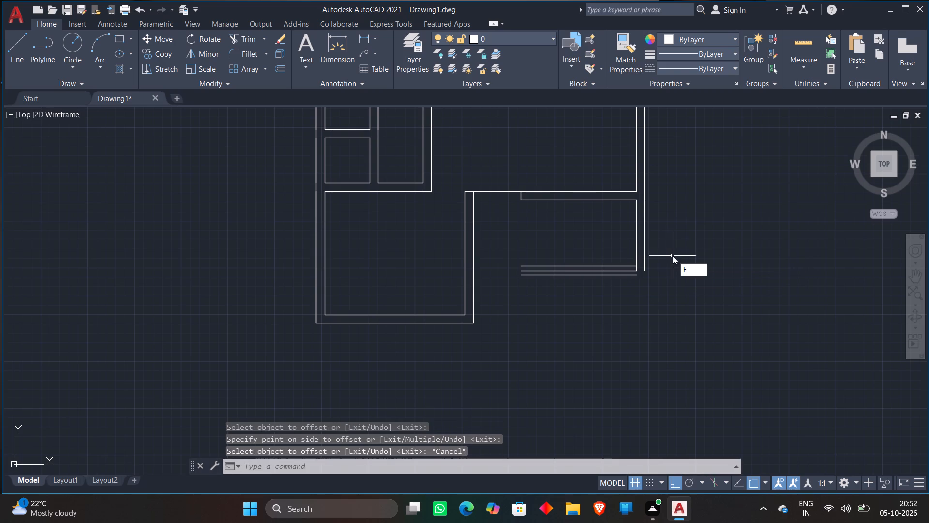
pyautogui.press('space')
pyautogui.scroll(2, 643, 266)
pyautogui.click(649, 272)
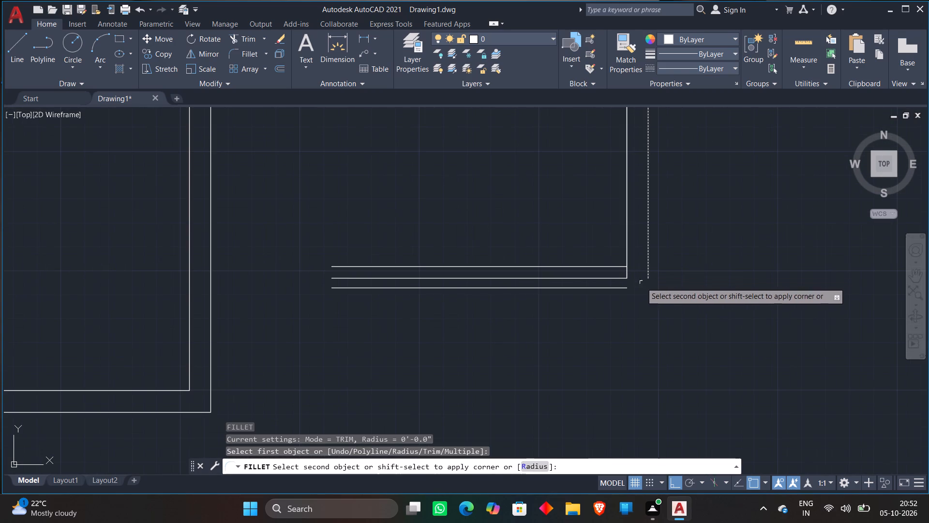
pyautogui.click(623, 290)
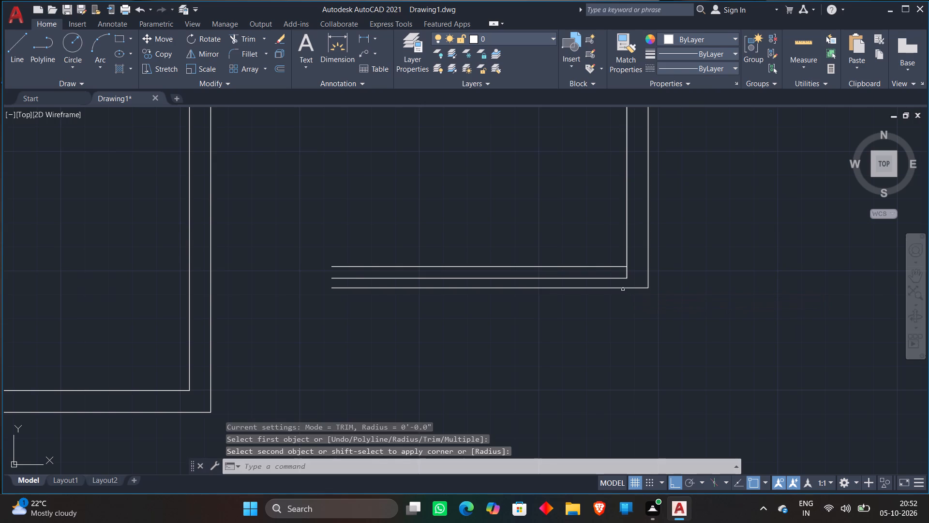
pyautogui.press('Escape')
# Delete the stray horizontal line just north of the projecting area's inner south line.
pyautogui.click(604, 267)
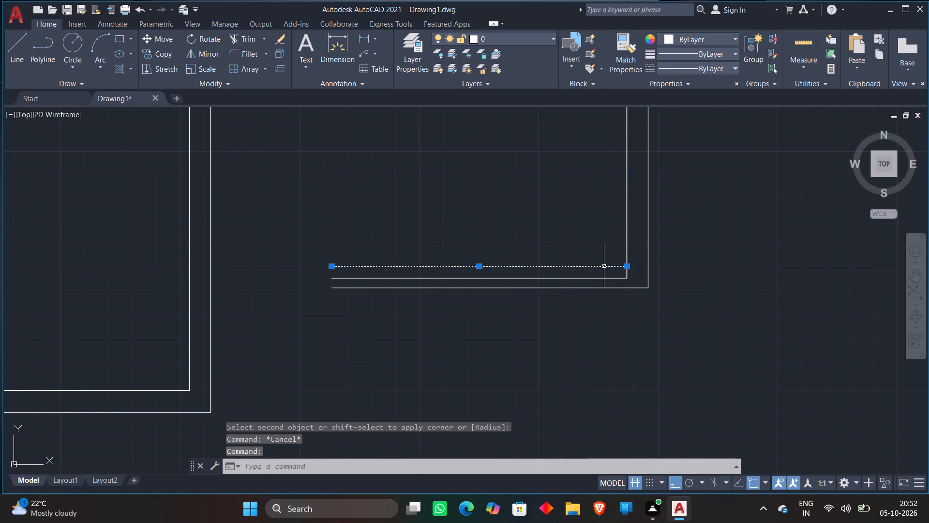
pyautogui.press('Delete')
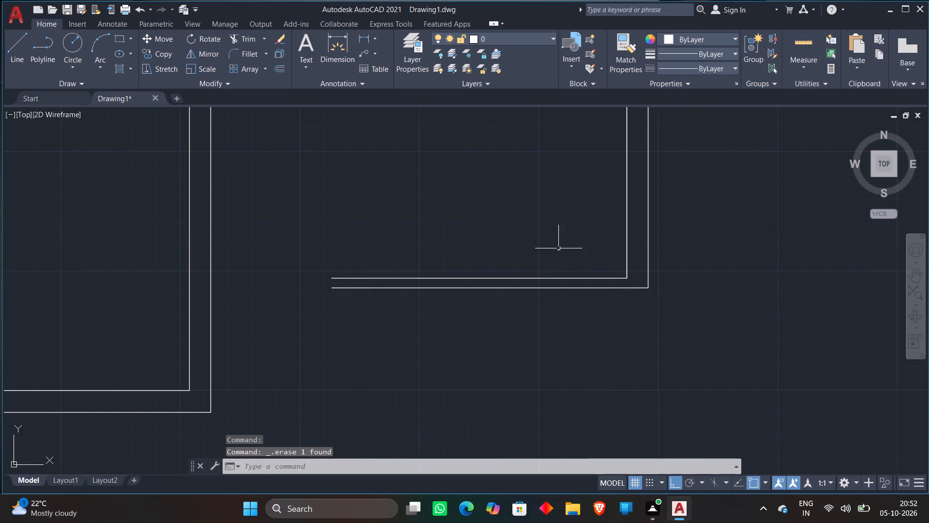
# Offset the projecting area's inner south line 3' to the north.
pyautogui.press('o')
pyautogui.press('Return')
pyautogui.write("3'")
pyautogui.press('Return')
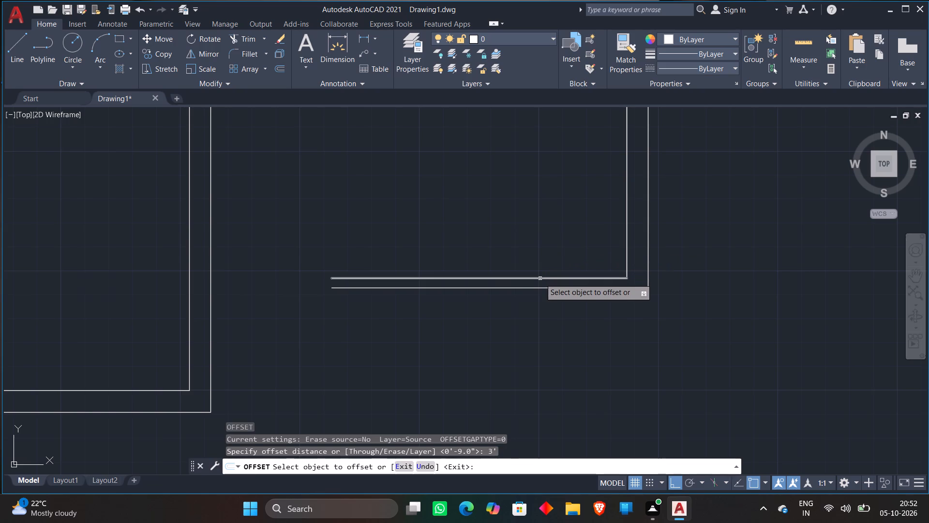
pyautogui.click(540, 278)
pyautogui.click(541, 240)
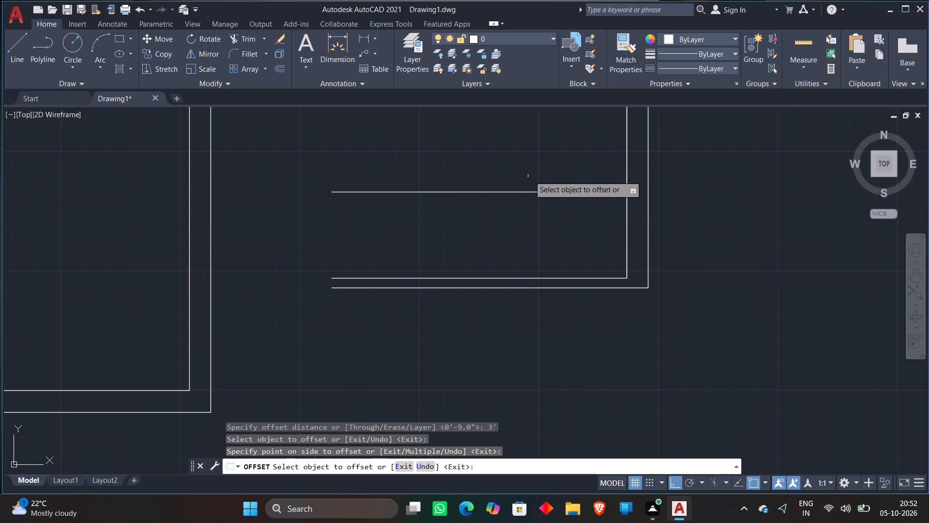
pyautogui.press('Return')
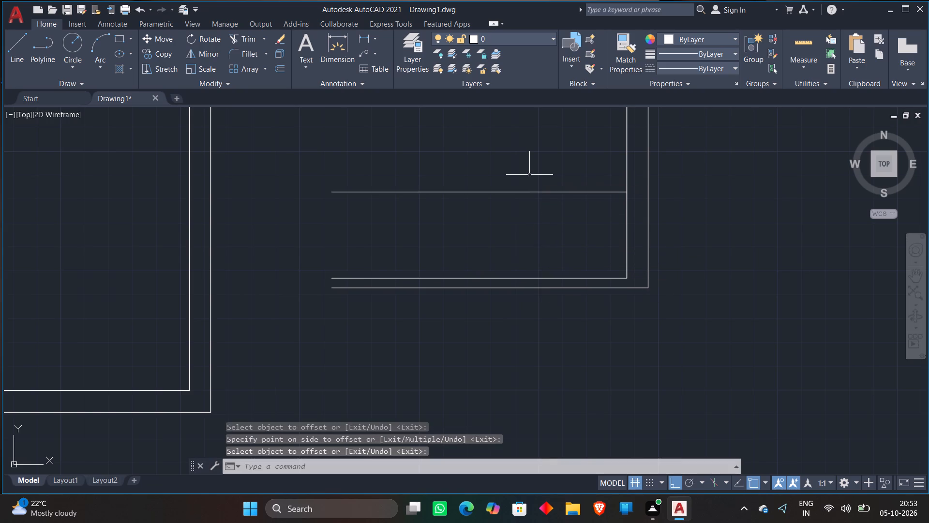
# Offset the horizontal line across the middle of the projecting area 2" to the north.
pyautogui.press('space')
pyautogui.press('2')
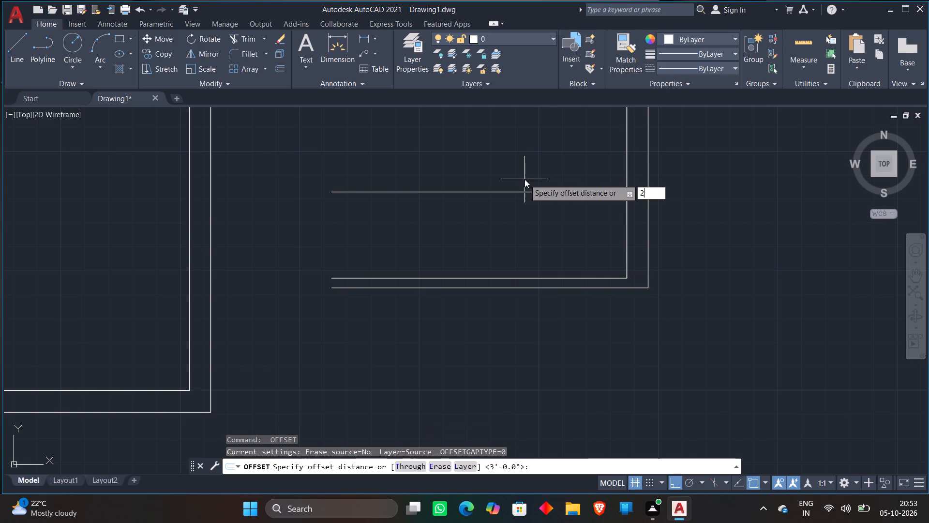
pyautogui.hotkey('shift', '"')
pyautogui.press('Return')
pyautogui.click(513, 192)
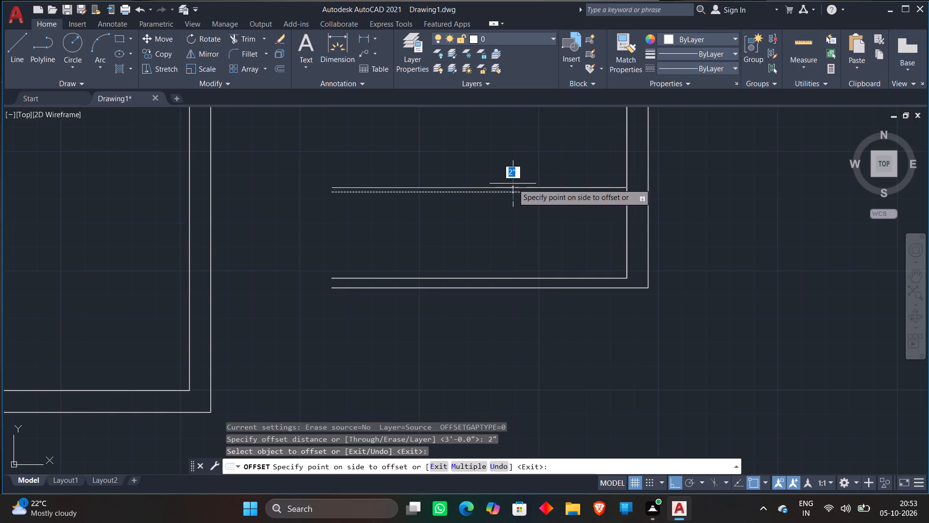
pyautogui.click(513, 184)
pyautogui.scroll(-1, 517, 154)
pyautogui.moveTo(517, 154); pyautogui.dragTo(522, 205, button='middle')
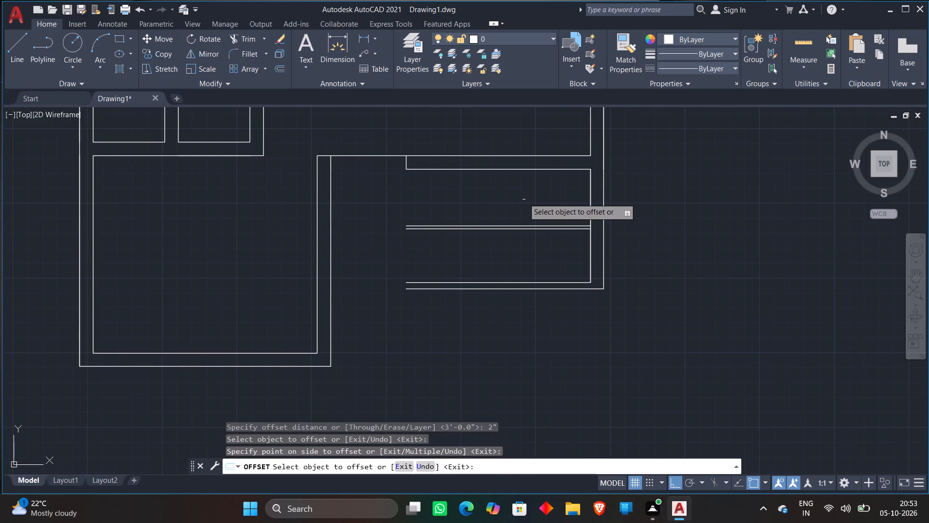
pyautogui.press('Escape')
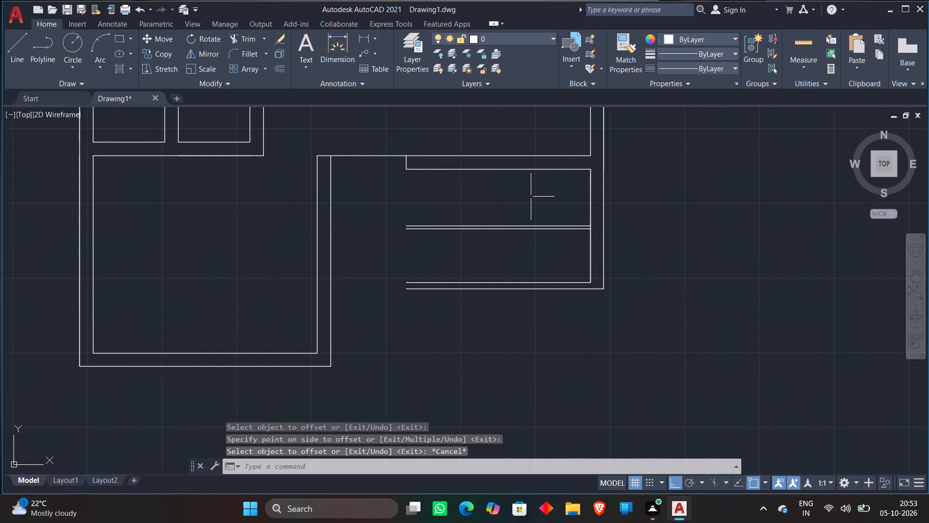
# Offset the projecting area's inner east line 4' to the west.
pyautogui.scroll(1, 532, 197)
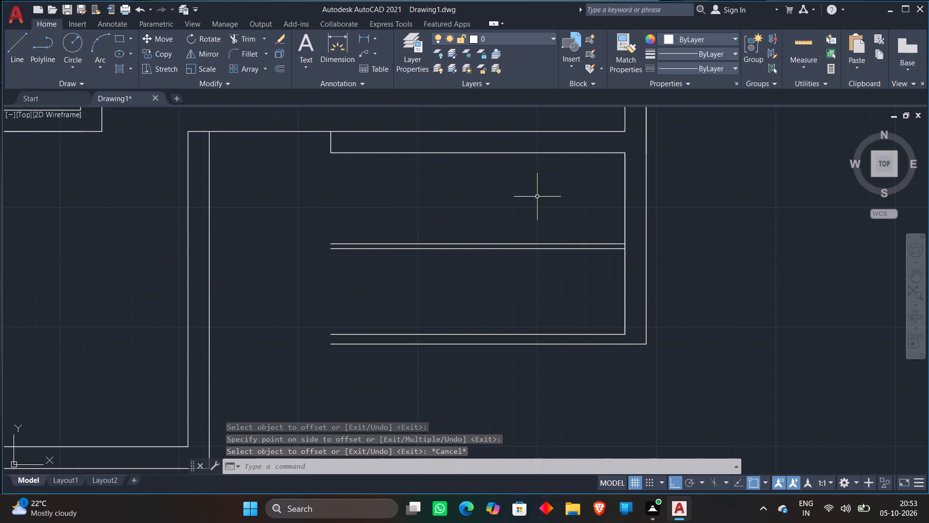
pyautogui.press('o')
pyautogui.press('Return')
pyautogui.press('4')
pyautogui.press("'")
pyautogui.press('Return')
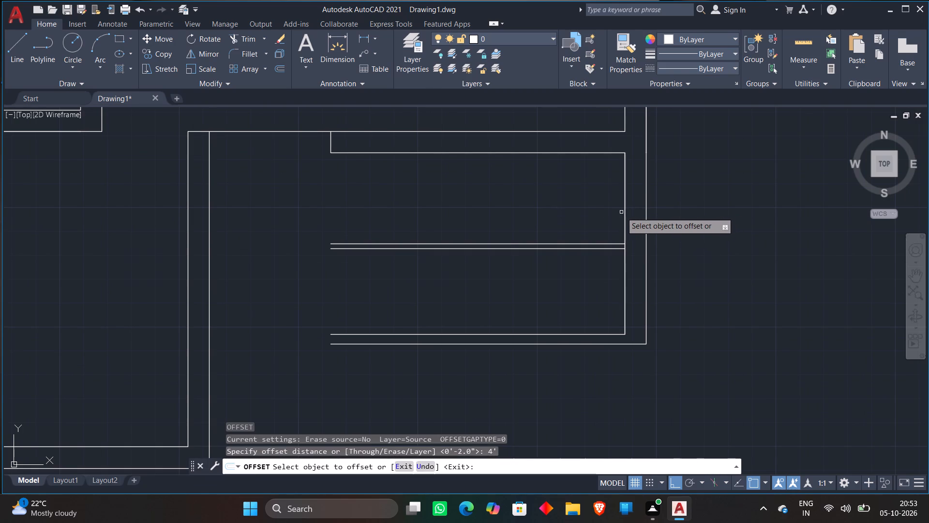
pyautogui.click(624, 213)
pyautogui.click(561, 215)
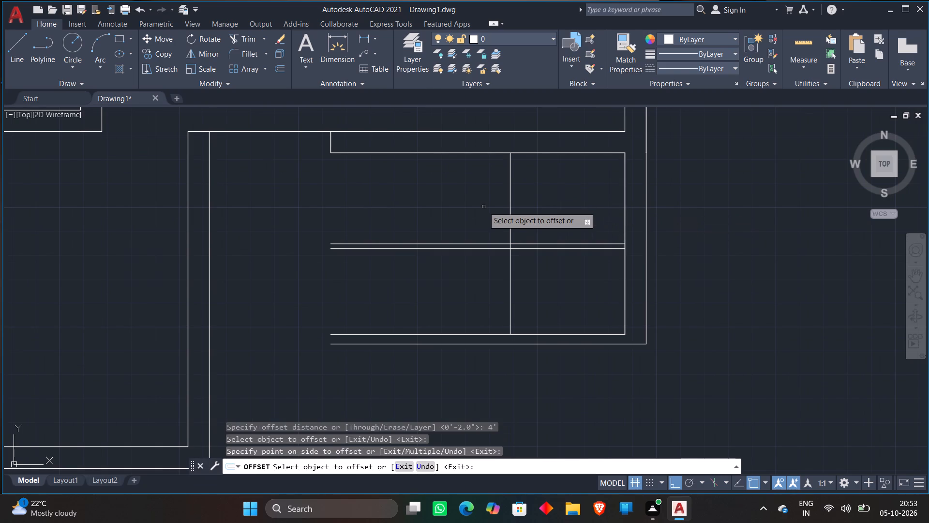
pyautogui.press('Escape')
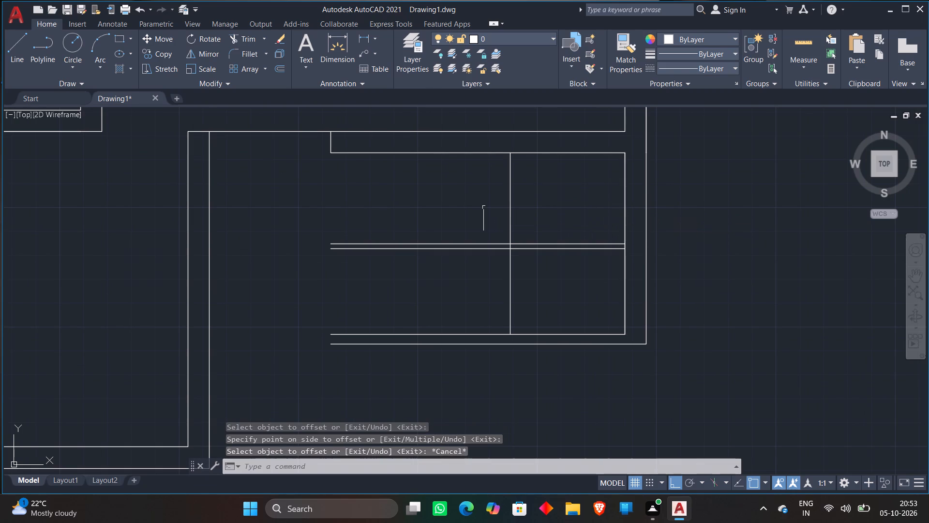
# Offset the projecting area's inner east line 3' to the west.
pyautogui.press('o')
pyautogui.press('Return')
pyautogui.press('3')
pyautogui.press("'")
pyautogui.press('Return')
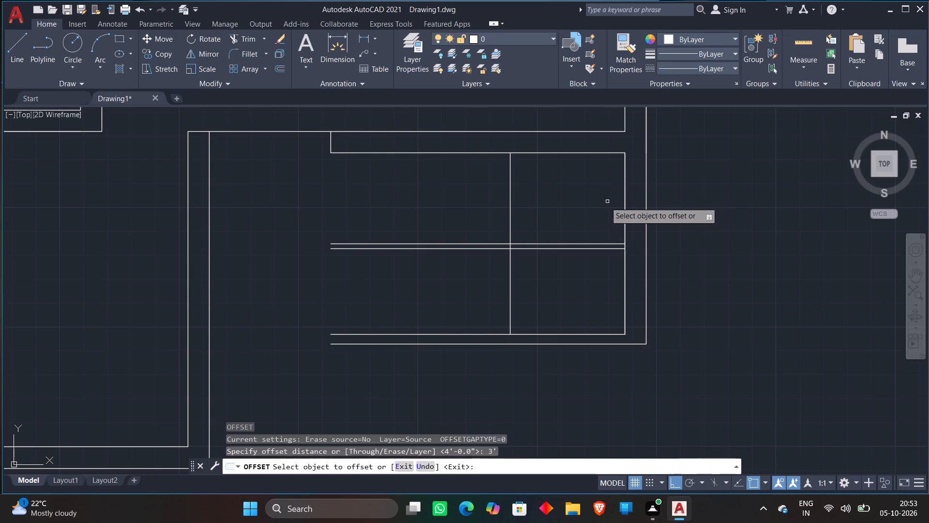
pyautogui.click(624, 213)
pyautogui.click(560, 212)
pyautogui.press('Escape')
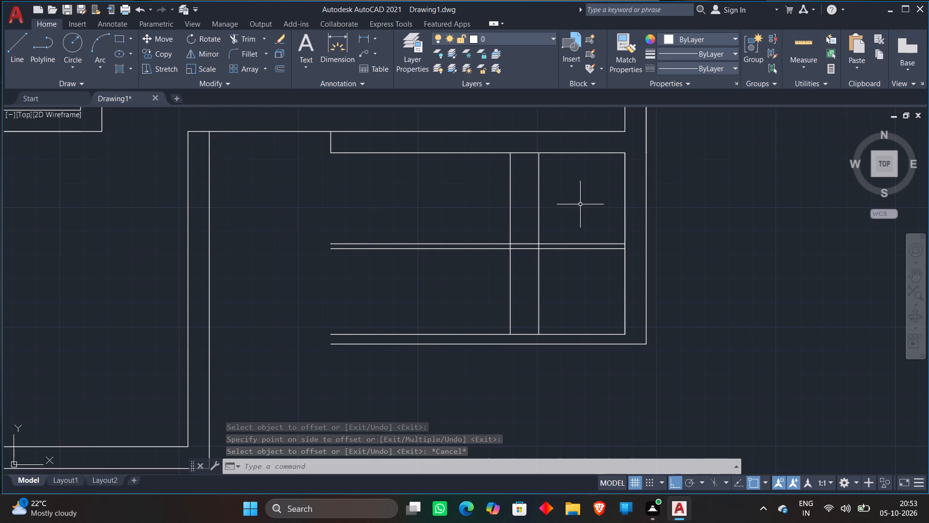
# Offset the westernmost tread line 1' to the west three times in succession, each from the newest line.
pyautogui.press('o')
pyautogui.press('Return')
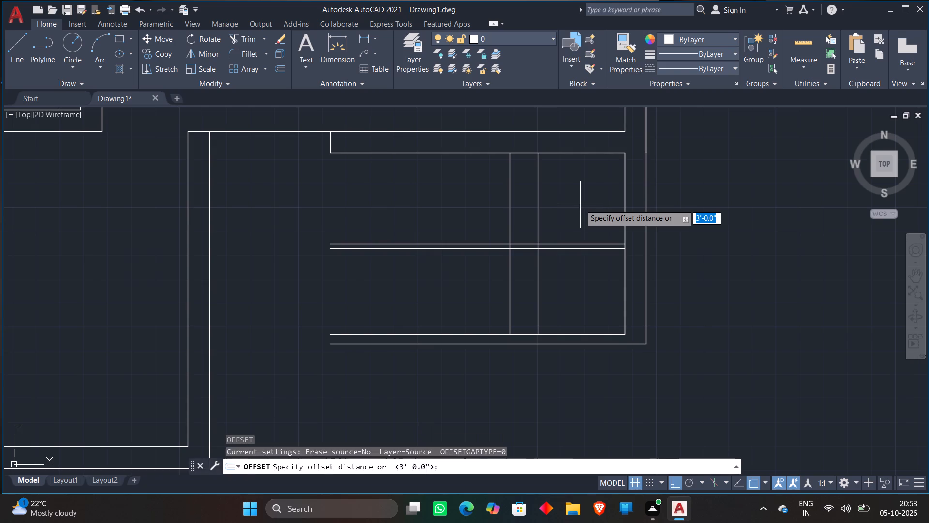
pyautogui.press('1')
pyautogui.press("'")
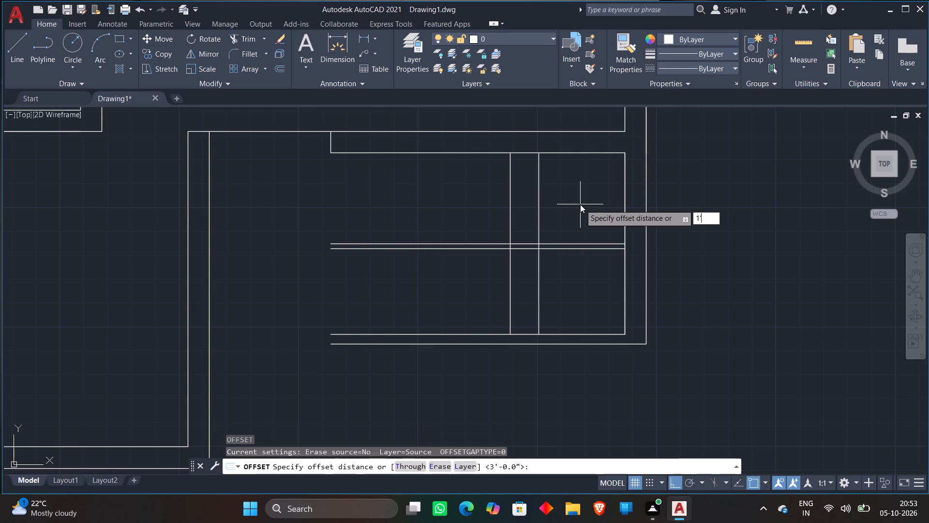
pyautogui.press('Return')
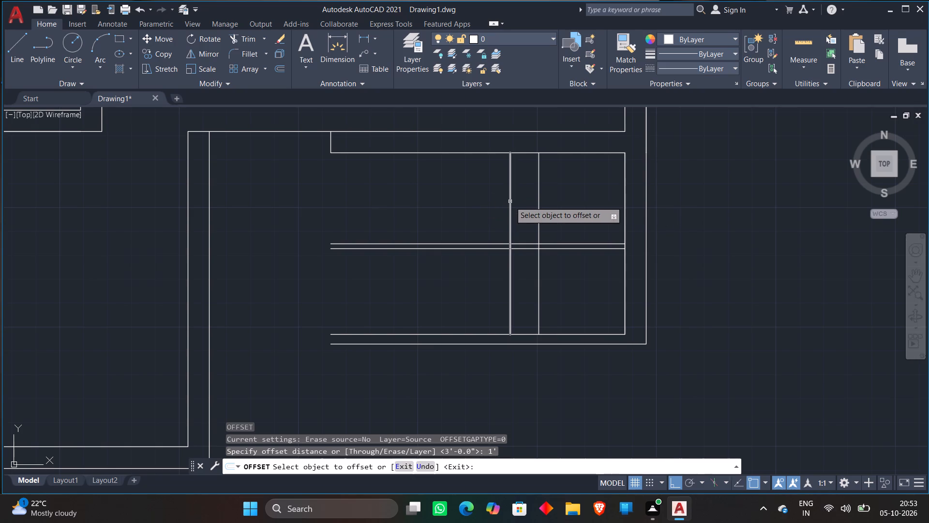
pyautogui.click(510, 201)
pyautogui.click(485, 200)
pyautogui.click(479, 205)
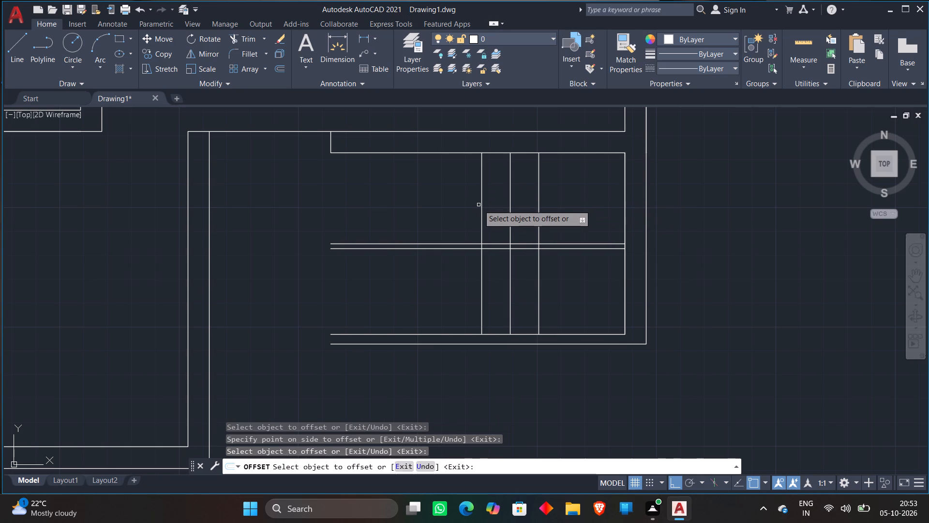
pyautogui.click(482, 211)
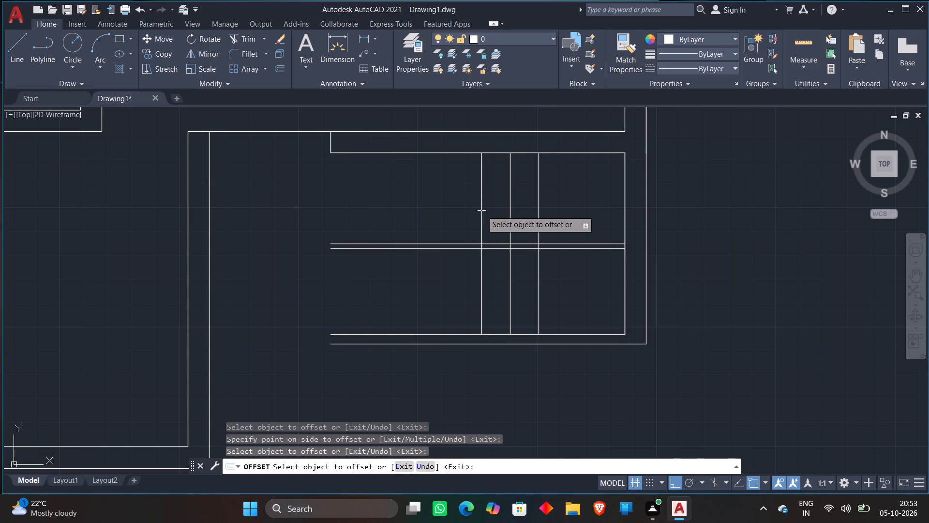
pyautogui.click(420, 216)
pyautogui.click(450, 204)
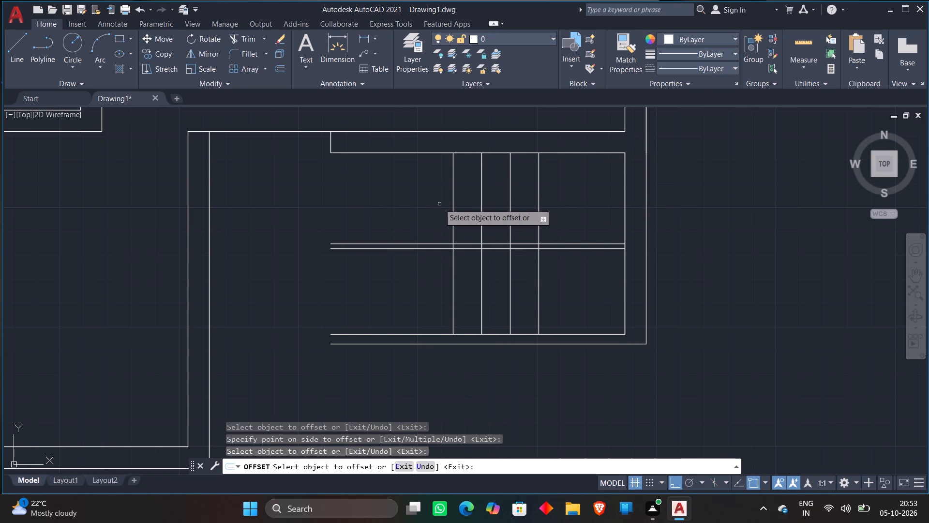
pyautogui.click(453, 217)
pyautogui.click(416, 210)
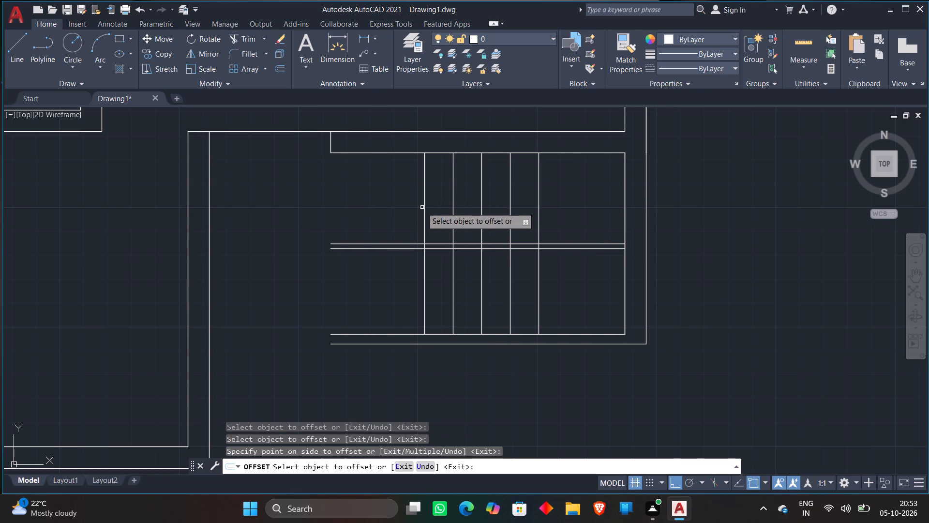
# Add three more tread lines at 1' spacing to the west by offsetting each newest line.
pyautogui.click(426, 203)
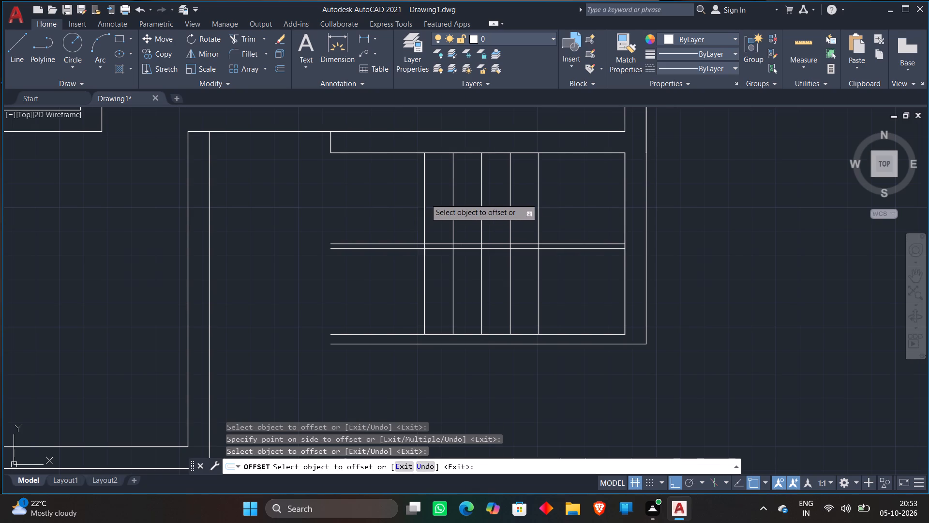
pyautogui.click(425, 199)
pyautogui.click(393, 200)
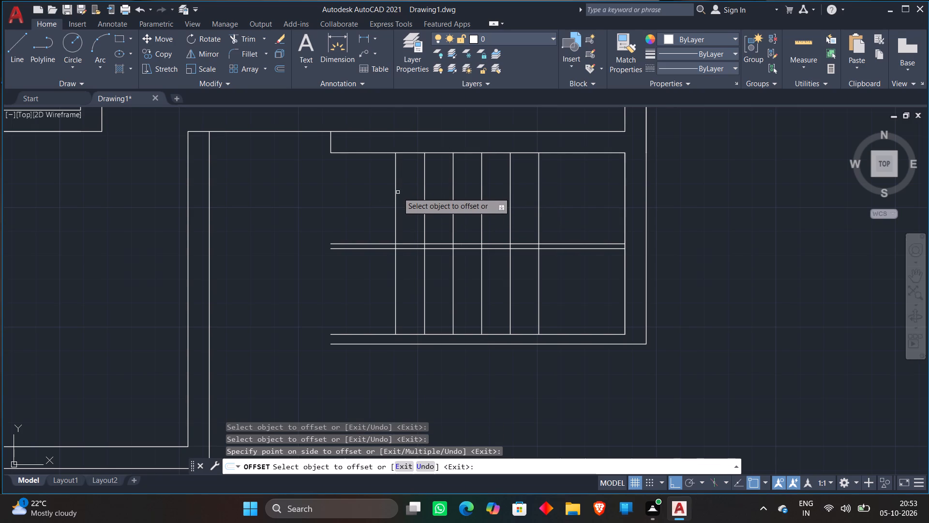
pyautogui.click(398, 193)
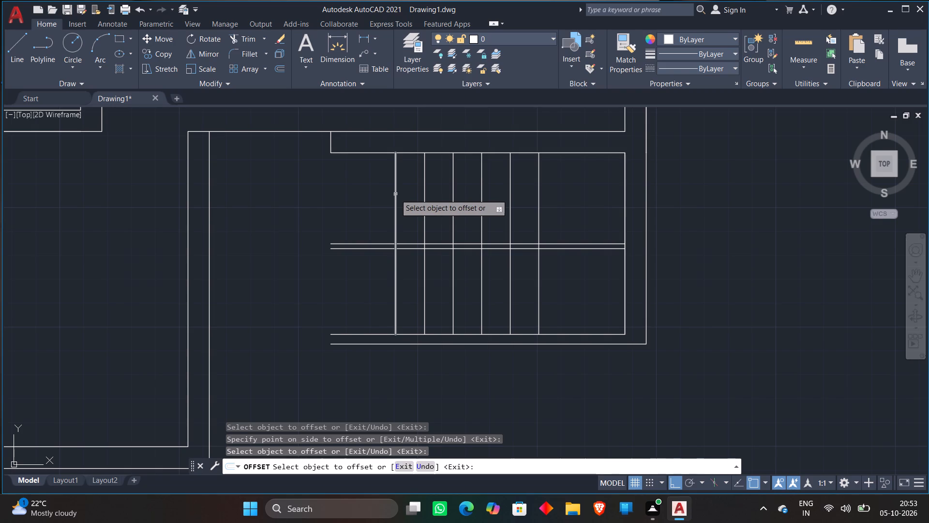
pyautogui.click(395, 194)
pyautogui.click(366, 194)
pyautogui.click(367, 196)
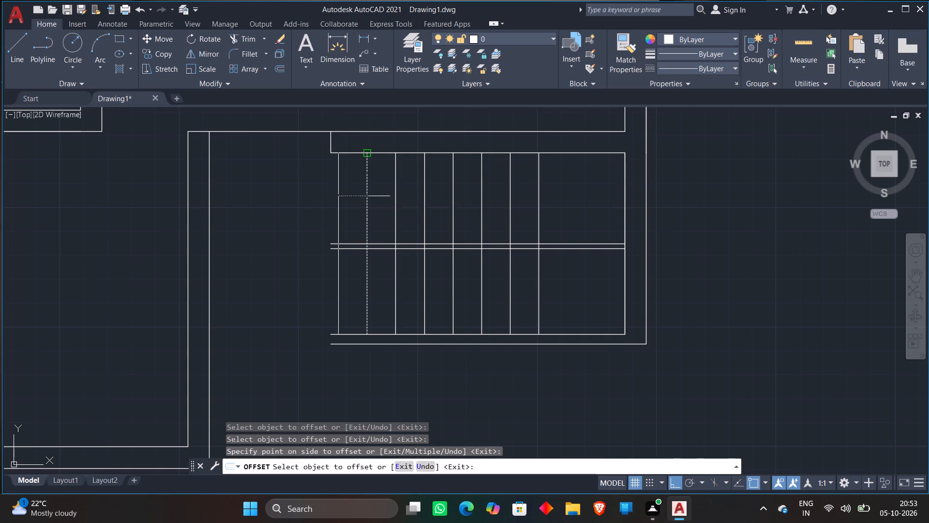
pyautogui.click(340, 192)
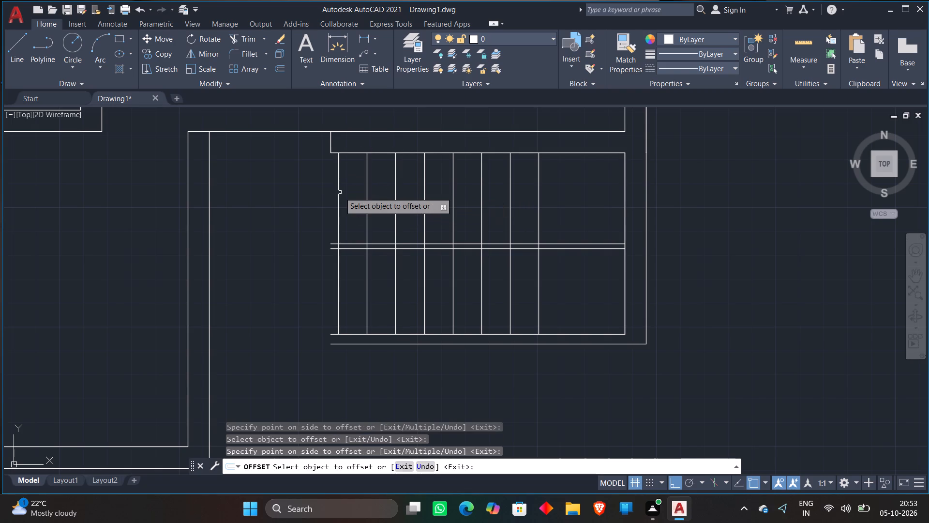
pyautogui.press('Escape')
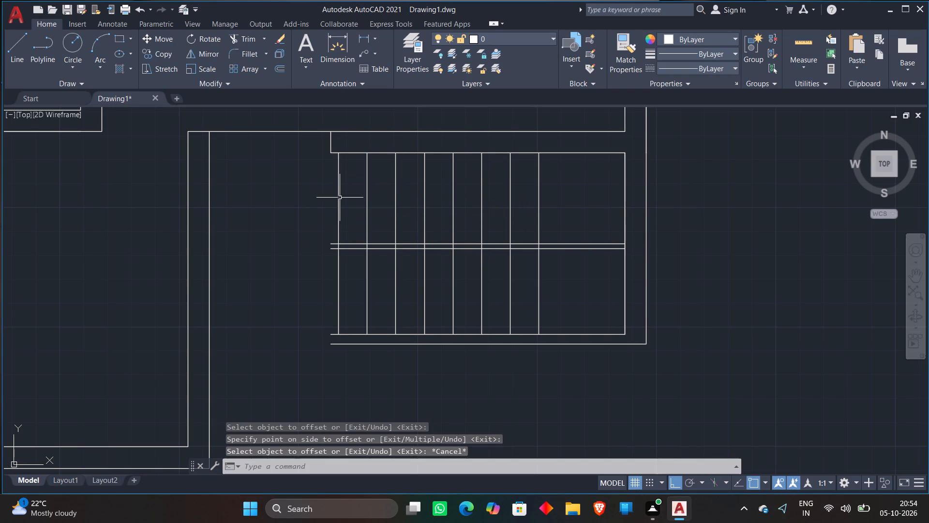
# Trim the westernmost tread line north of the middle double line, plus the double line's ends projecting west of that tread.
pyautogui.write('TR')
pyautogui.press('Return')
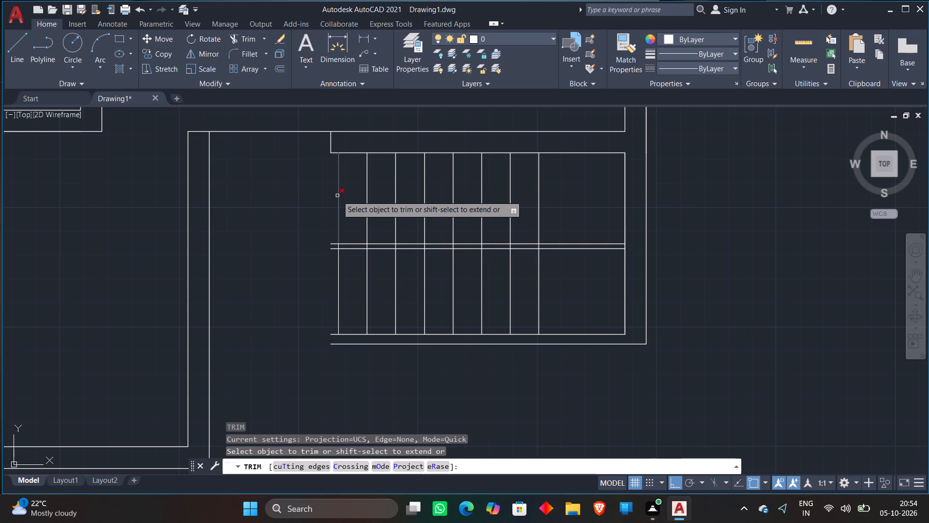
pyautogui.click(338, 196)
pyautogui.scroll(3, 336, 240)
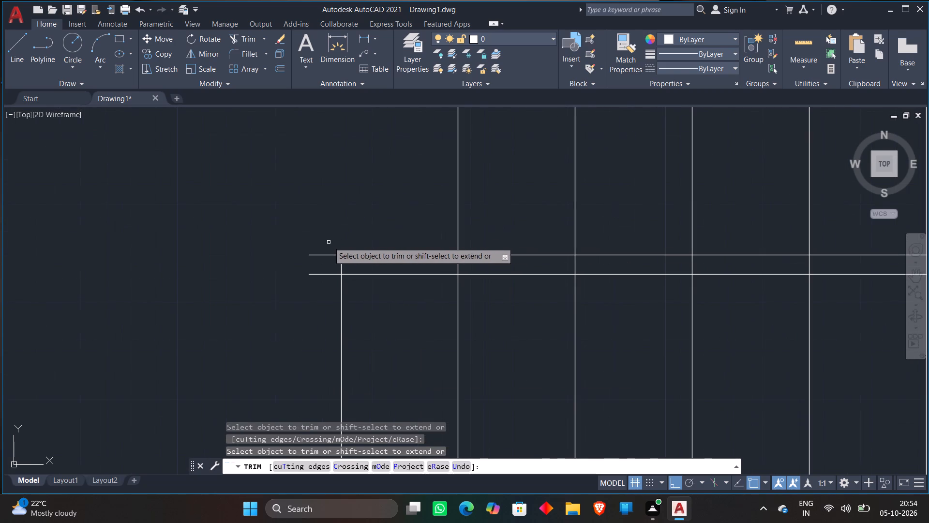
pyautogui.click(326, 236)
pyautogui.click(327, 282)
pyautogui.scroll(-2, 328, 221)
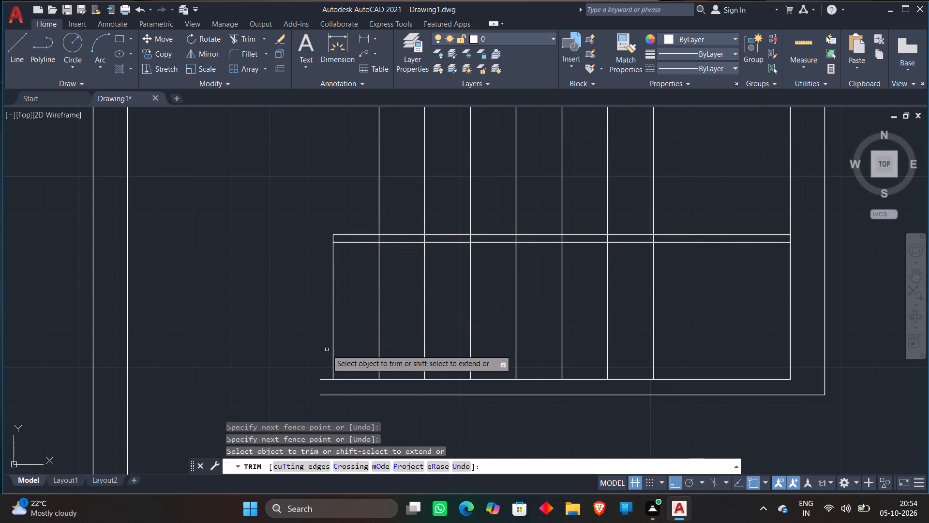
pyautogui.press('Escape')
# Extend the westernmost tread line south to the projecting area's outer south line.
pyautogui.write('EX')
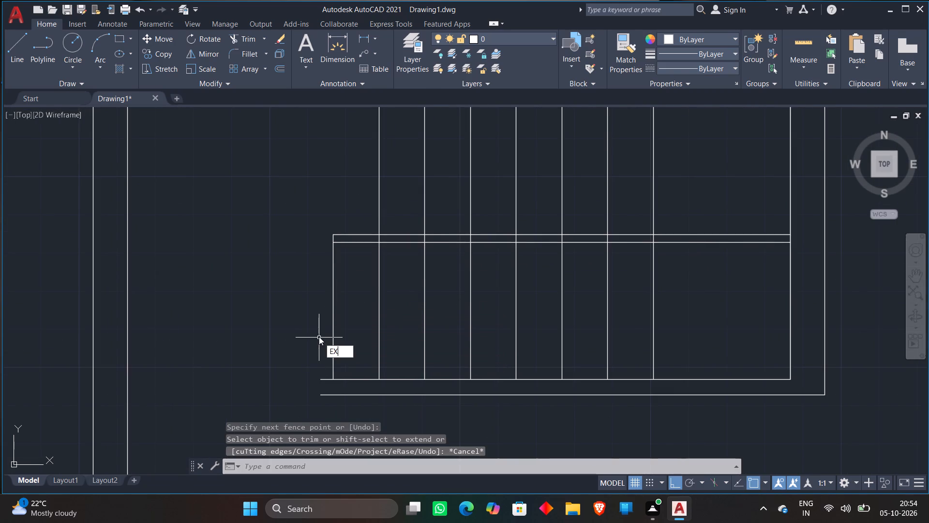
pyautogui.press('Return')
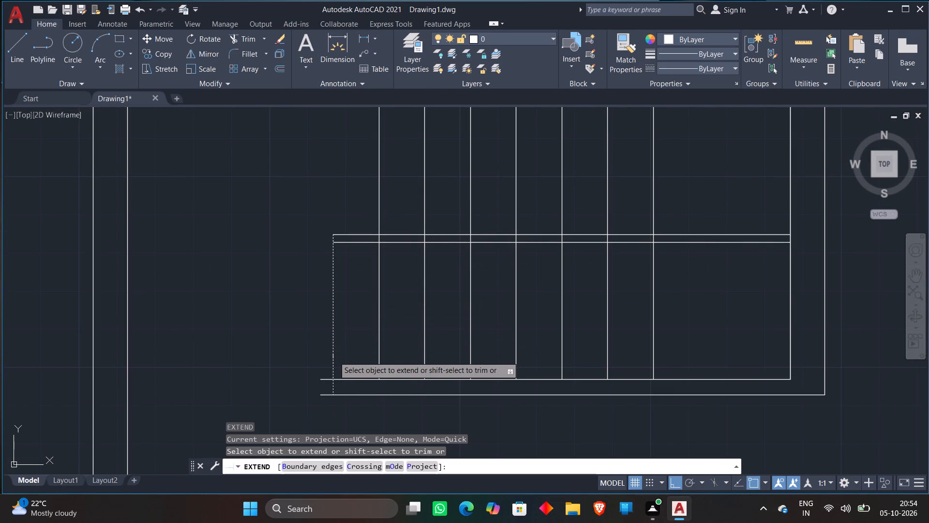
pyautogui.click(334, 356)
pyautogui.press('Escape')
# Trim the ends of the inner and outer south lines that project west of the westernmost tread line.
pyautogui.write('TR')
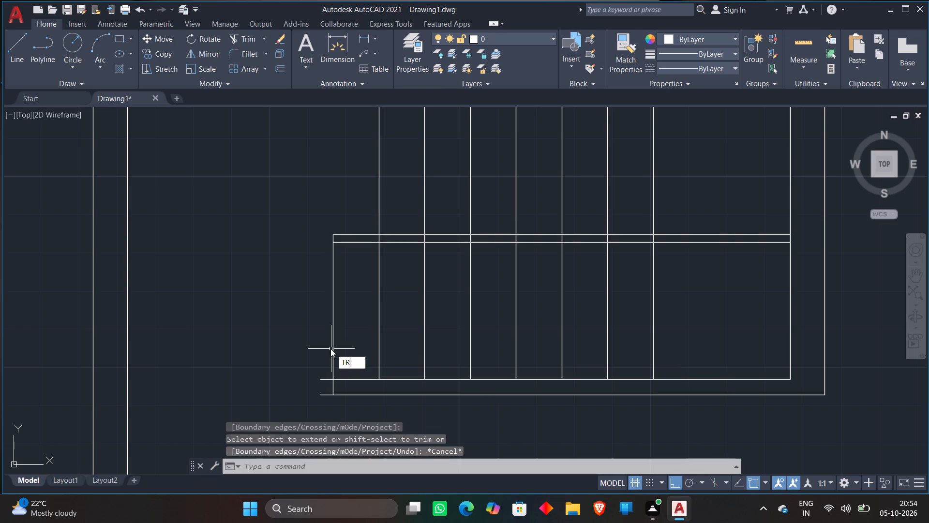
pyautogui.press('Return')
pyautogui.click(323, 365)
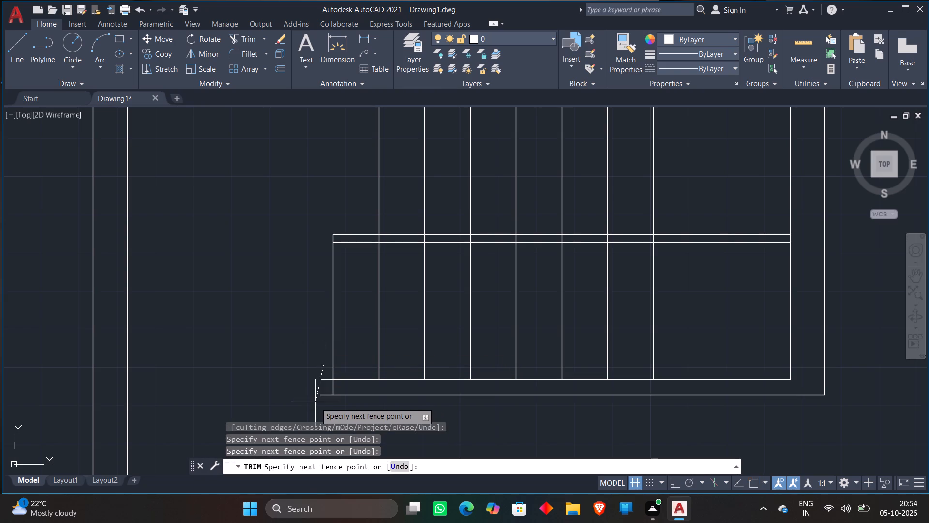
pyautogui.click(322, 413)
pyautogui.press('Escape')
pyautogui.scroll(-1, 450, 365)
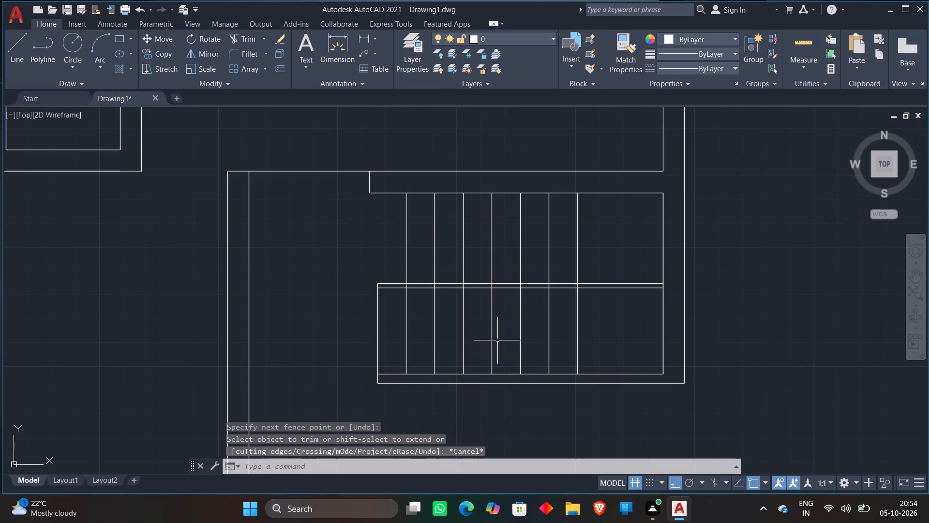
# Trim the staircase's middle double line where it runs east past the easternmost tread line.
pyautogui.write('TR')
pyautogui.press('Return')
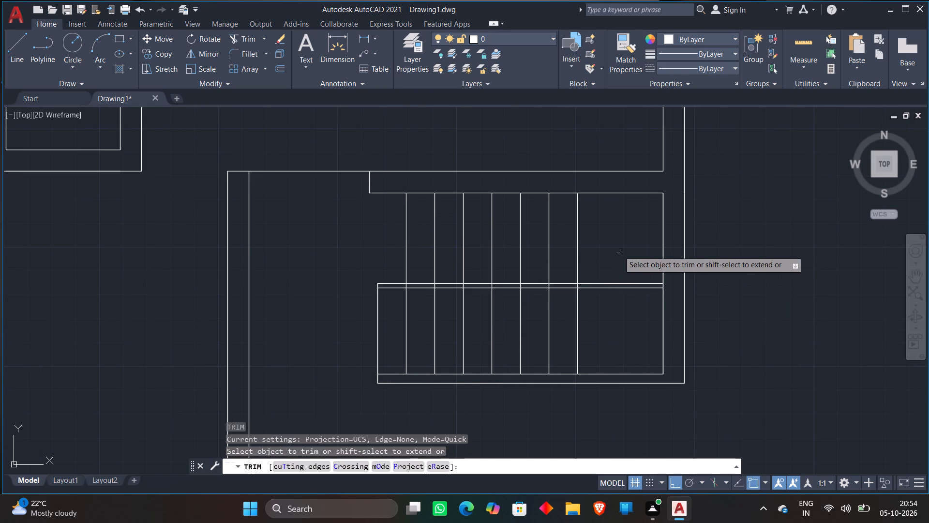
pyautogui.click(619, 251)
pyautogui.click(616, 315)
pyautogui.press('Escape')
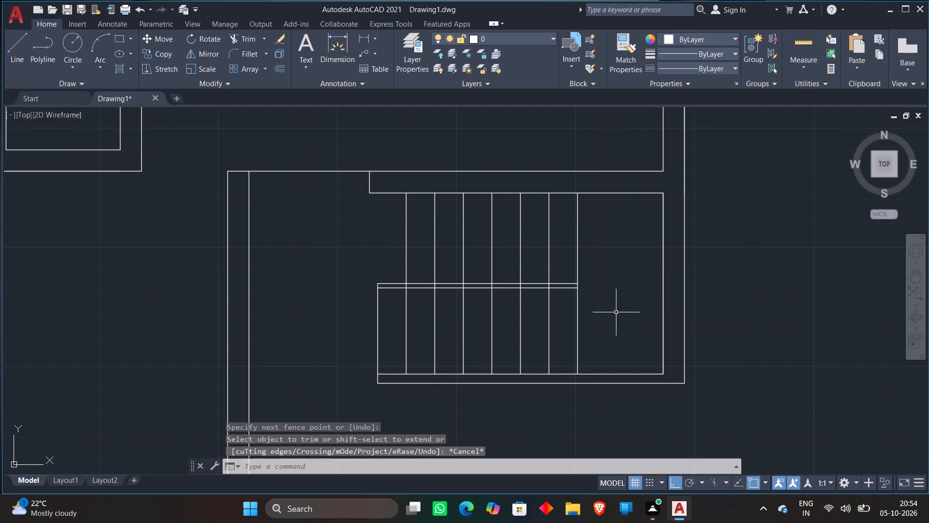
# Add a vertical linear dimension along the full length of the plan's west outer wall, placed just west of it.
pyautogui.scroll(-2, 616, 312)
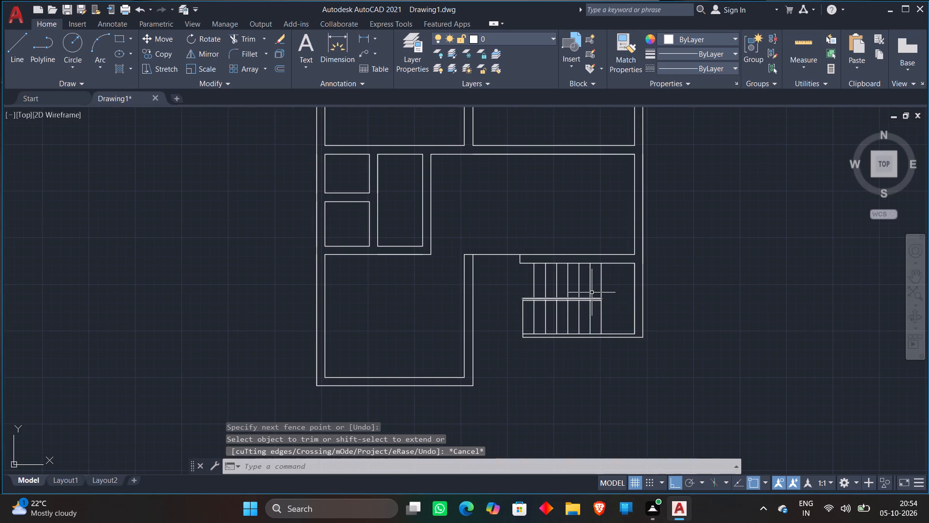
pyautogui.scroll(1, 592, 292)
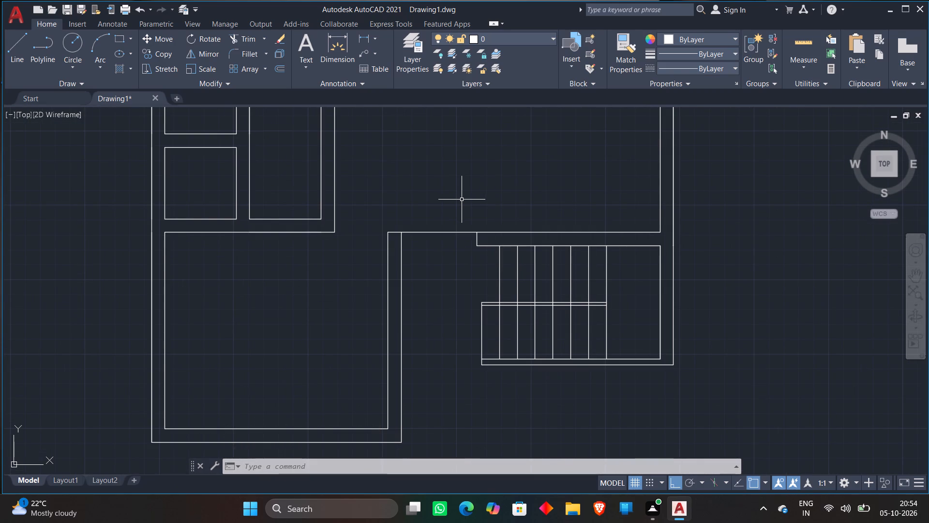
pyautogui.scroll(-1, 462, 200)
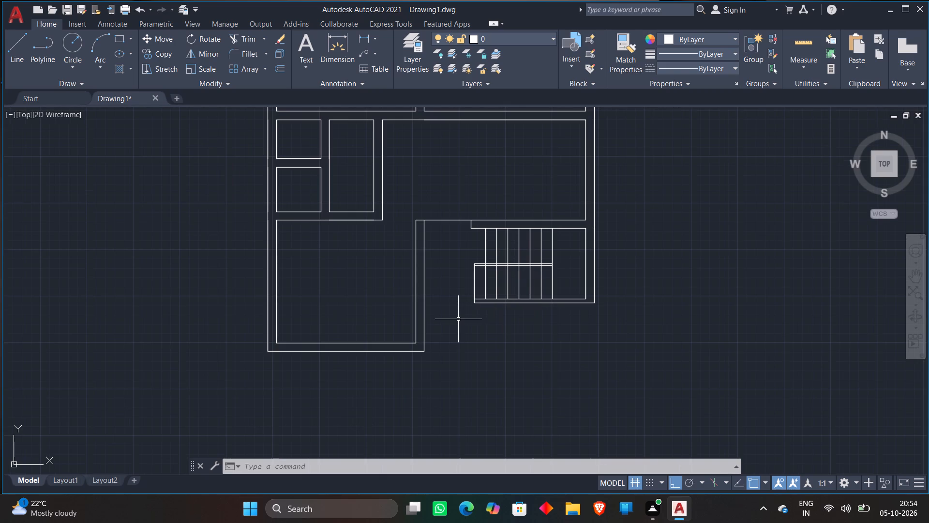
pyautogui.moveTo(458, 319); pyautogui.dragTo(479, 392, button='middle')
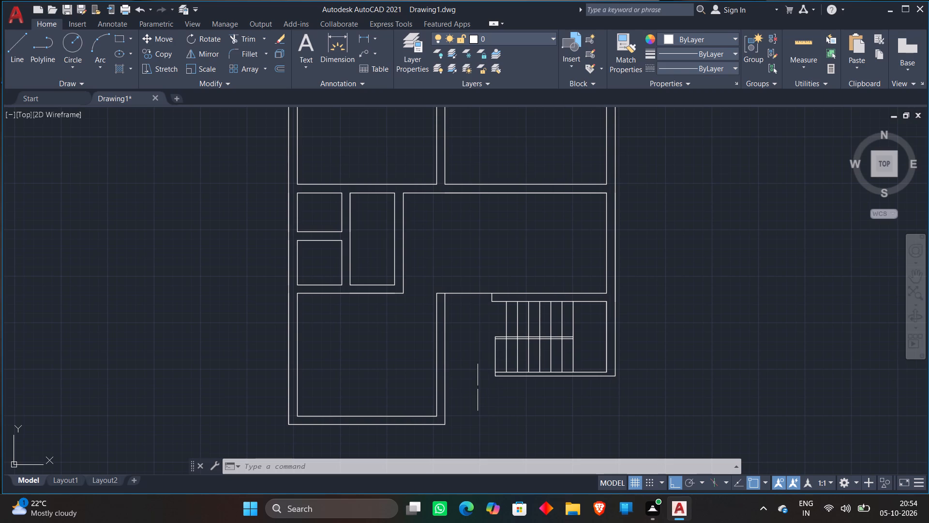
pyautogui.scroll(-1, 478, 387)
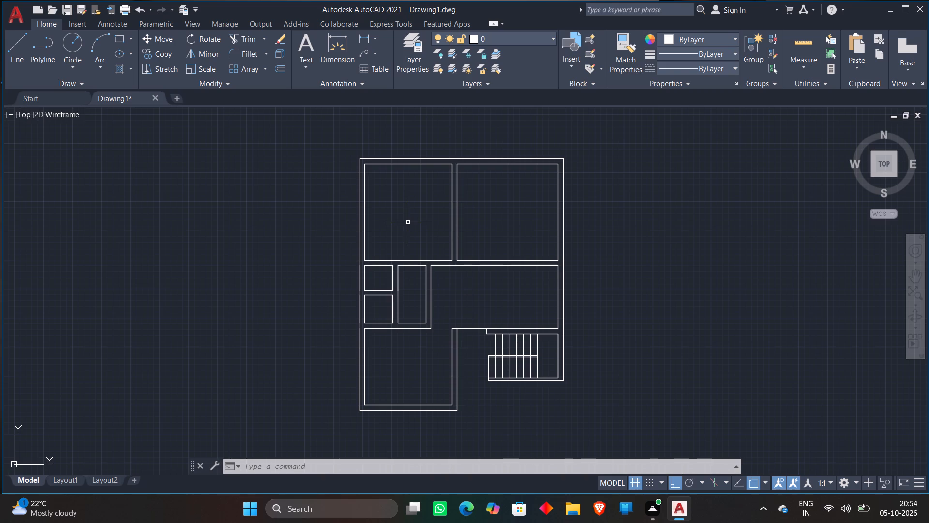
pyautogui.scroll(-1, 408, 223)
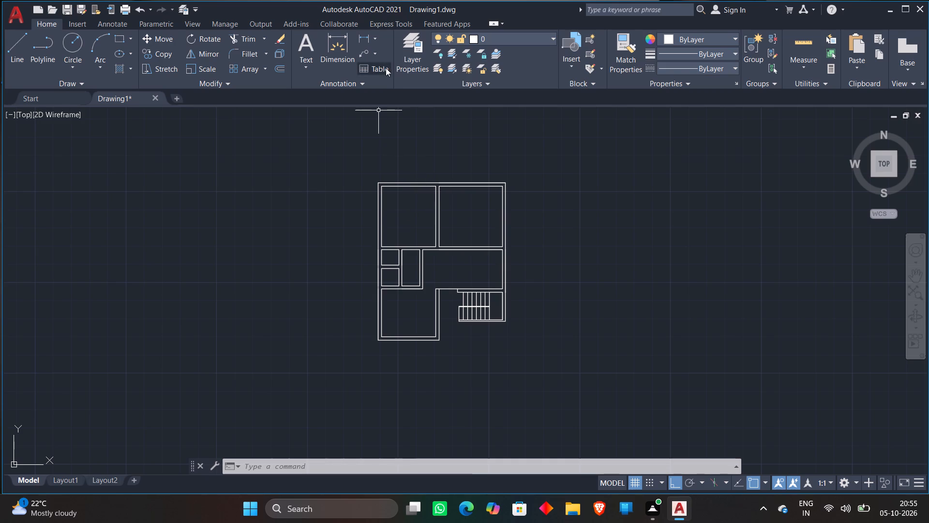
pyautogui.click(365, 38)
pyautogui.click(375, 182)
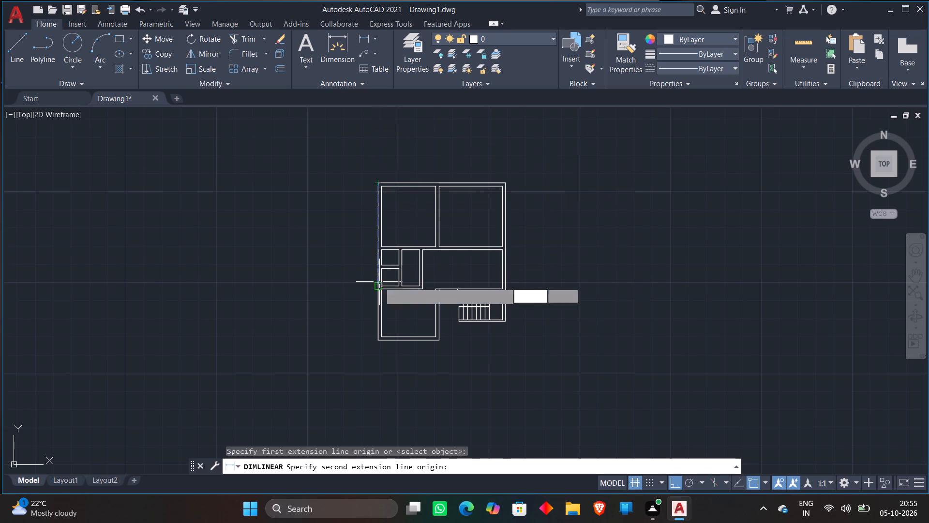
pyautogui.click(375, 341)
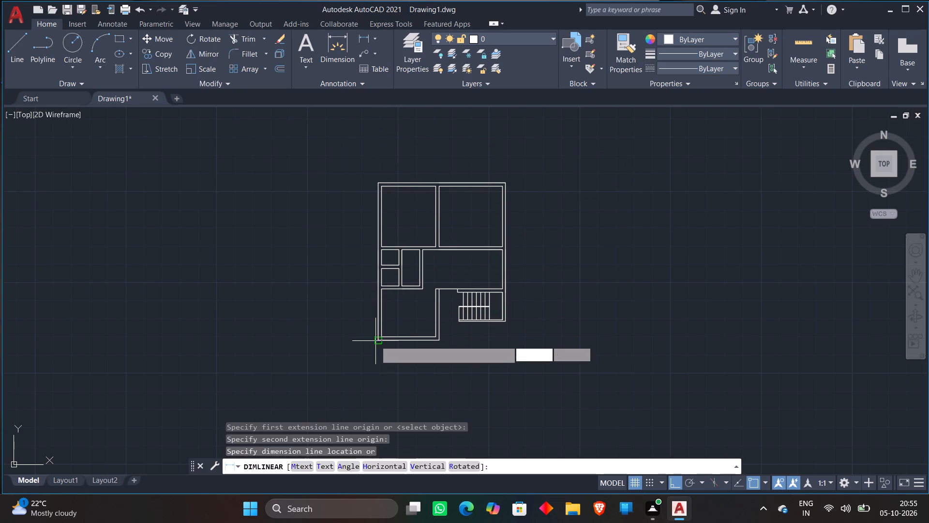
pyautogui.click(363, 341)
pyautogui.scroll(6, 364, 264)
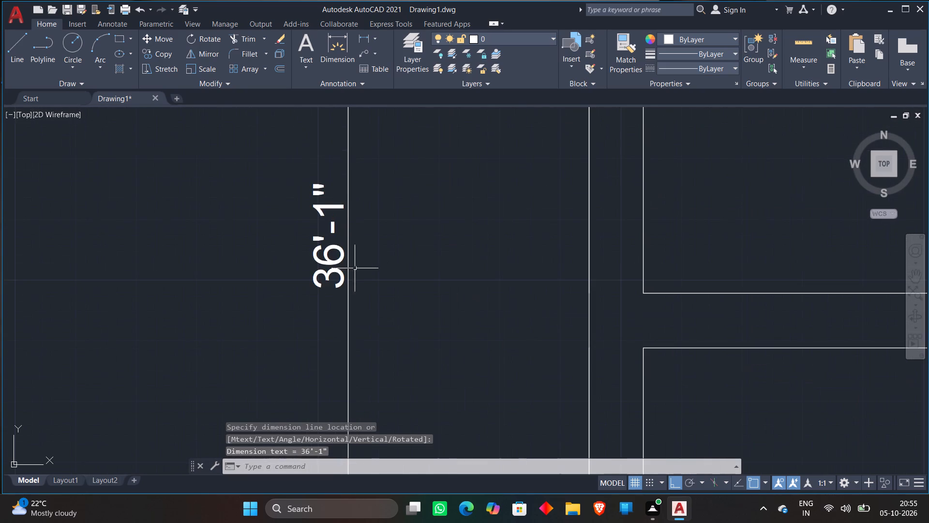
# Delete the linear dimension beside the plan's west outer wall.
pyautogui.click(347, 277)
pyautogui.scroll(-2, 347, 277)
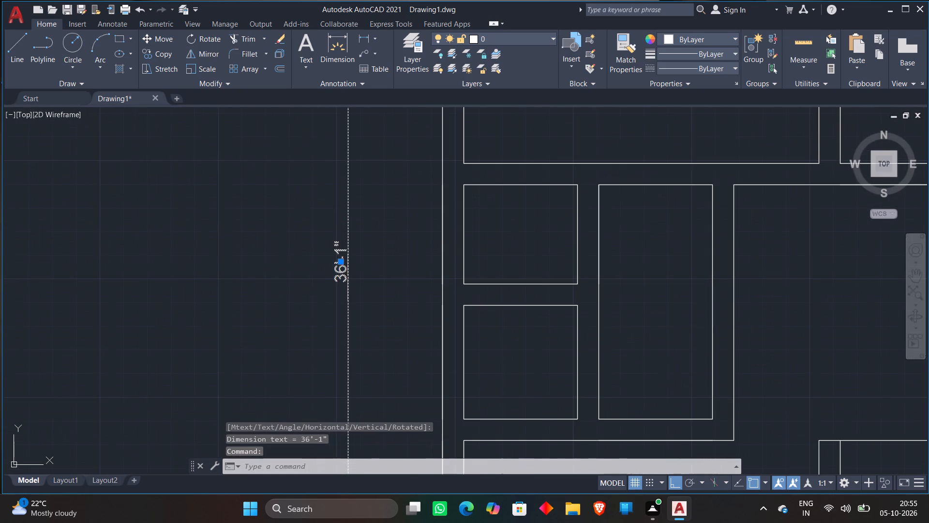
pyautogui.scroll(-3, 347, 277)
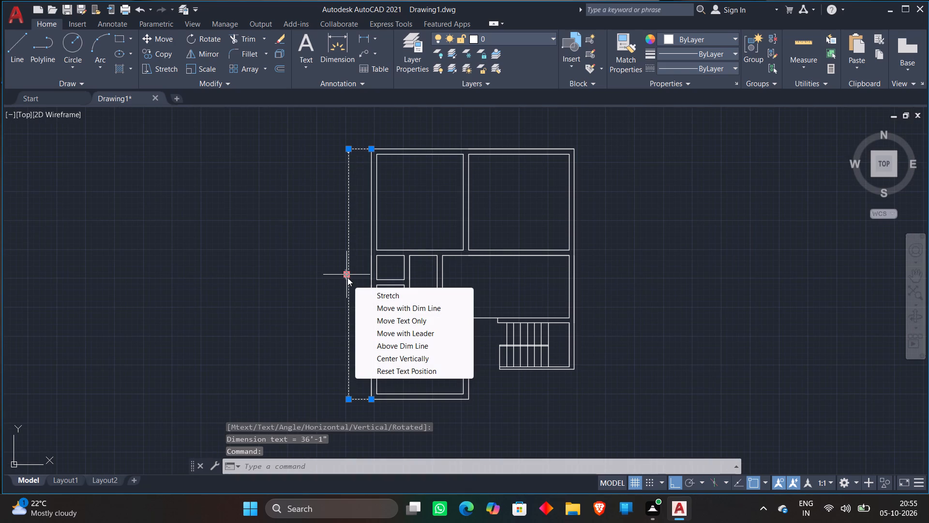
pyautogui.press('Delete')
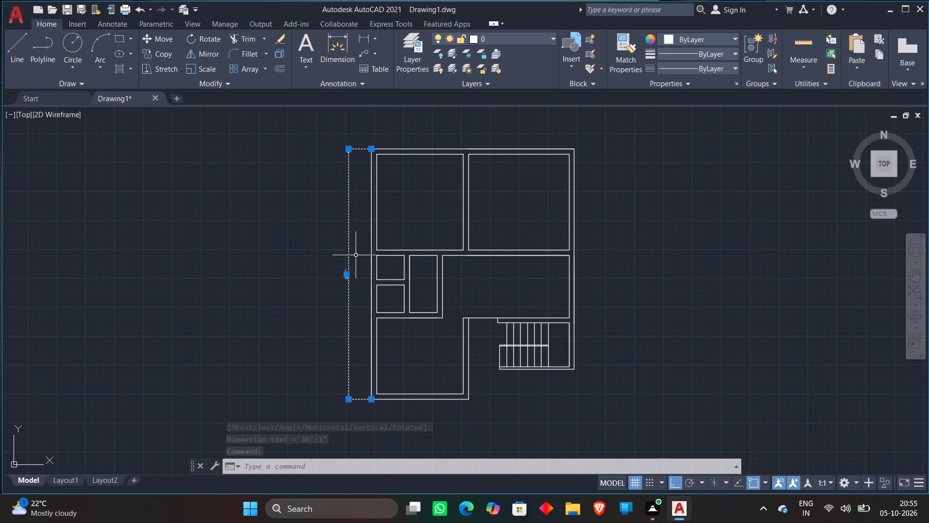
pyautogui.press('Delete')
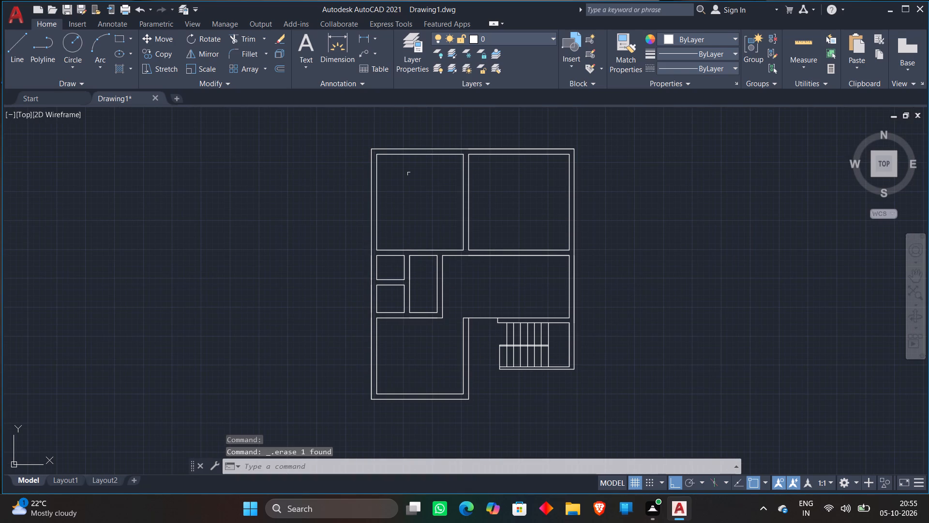
# Examine the overall layout of the floor plan, including the rooms and the staircase area.
pyautogui.scroll(-1, 409, 174)
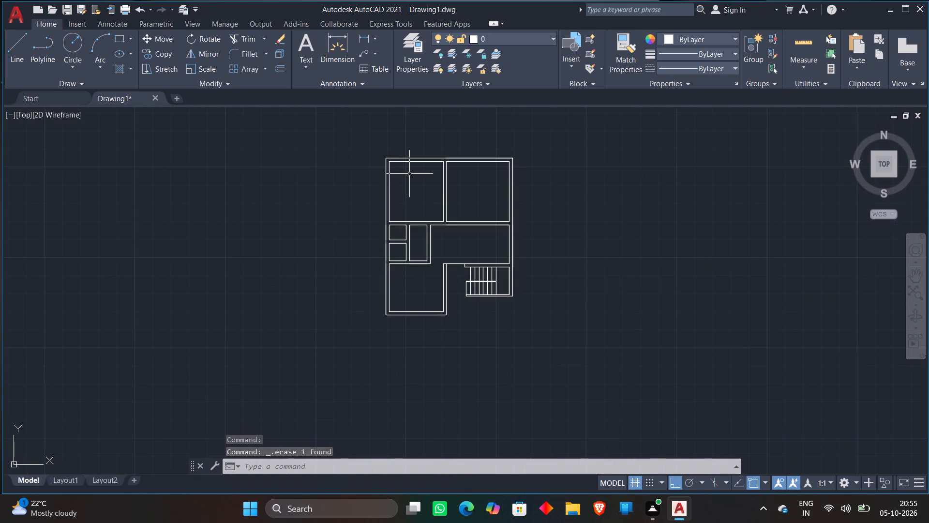
pyautogui.scroll(-1, 409, 174)
pyautogui.scroll(1, 409, 174)
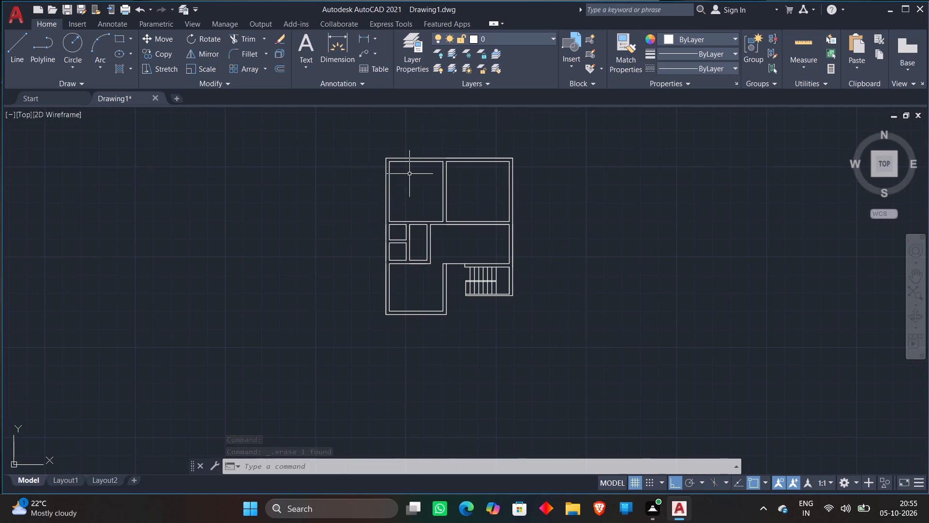
pyautogui.scroll(1, 409, 174)
pyautogui.moveTo(409, 174); pyautogui.dragTo(416, 193, button='middle')
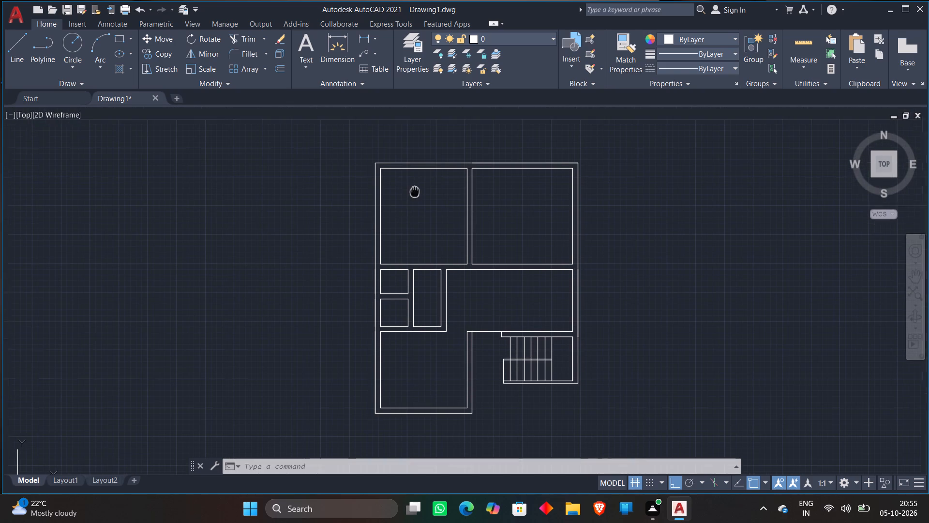
pyautogui.moveTo(416, 193); pyautogui.dragTo(418, 198, button='middle')
pyautogui.scroll(1, 417, 195)
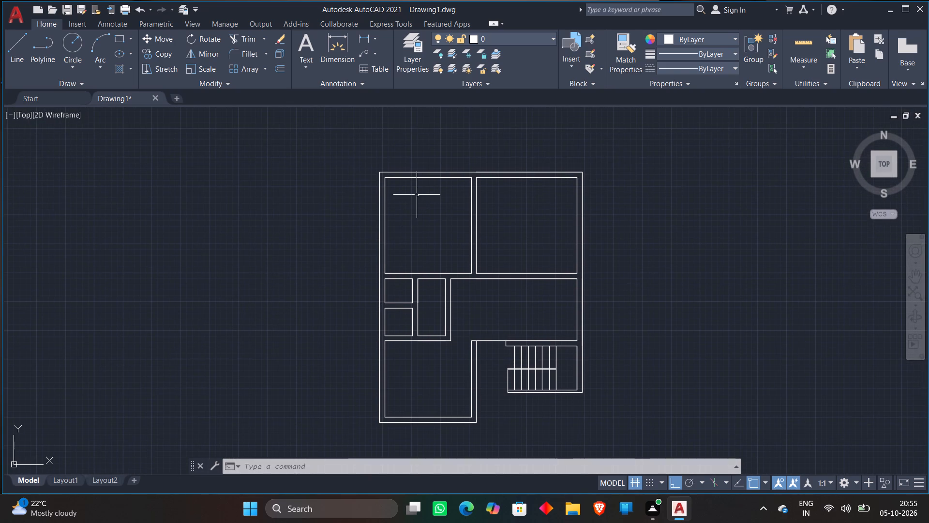
pyautogui.scroll(-2, 417, 195)
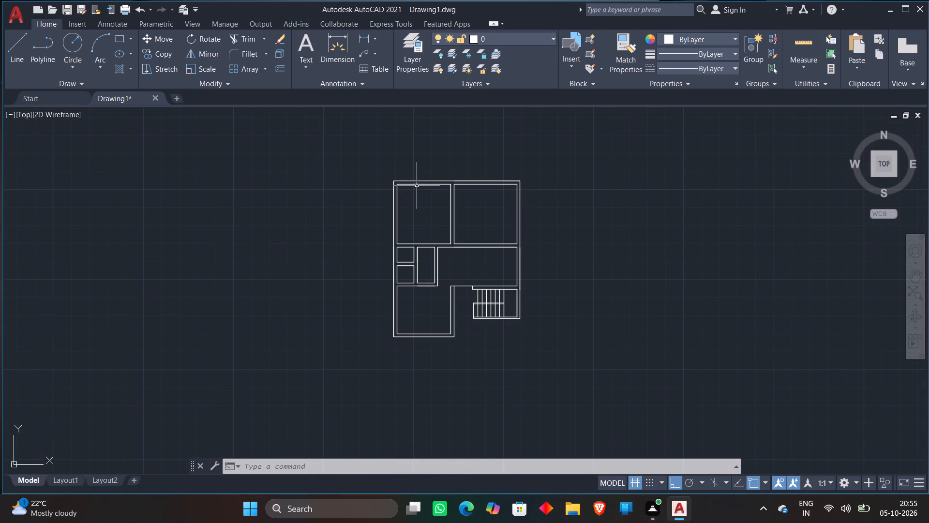
pyautogui.scroll(1, 417, 185)
pyautogui.scroll(-2, 417, 185)
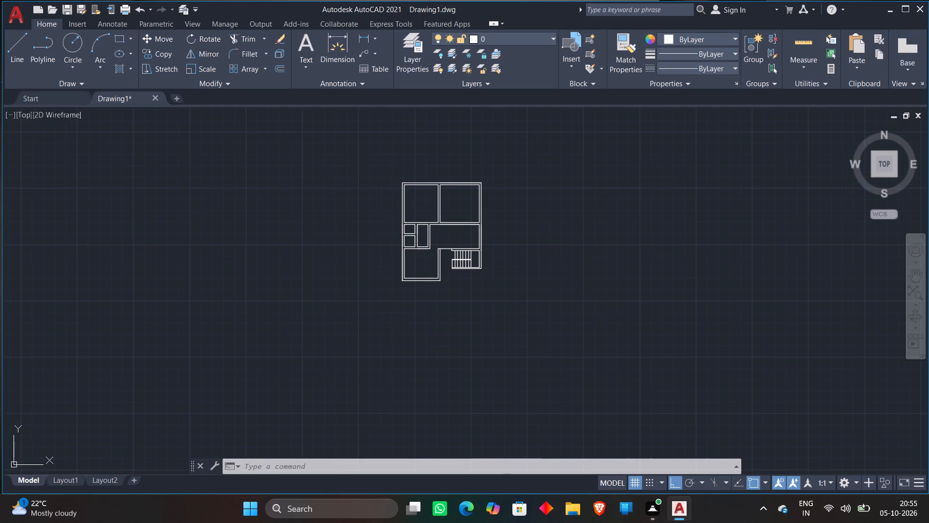
# Draw a three-sided outline 2' deep and about 4'-2.7" wide north of the opening between the southwest room's east wall and the staircase wall.
pyautogui.scroll(3, 446, 242)
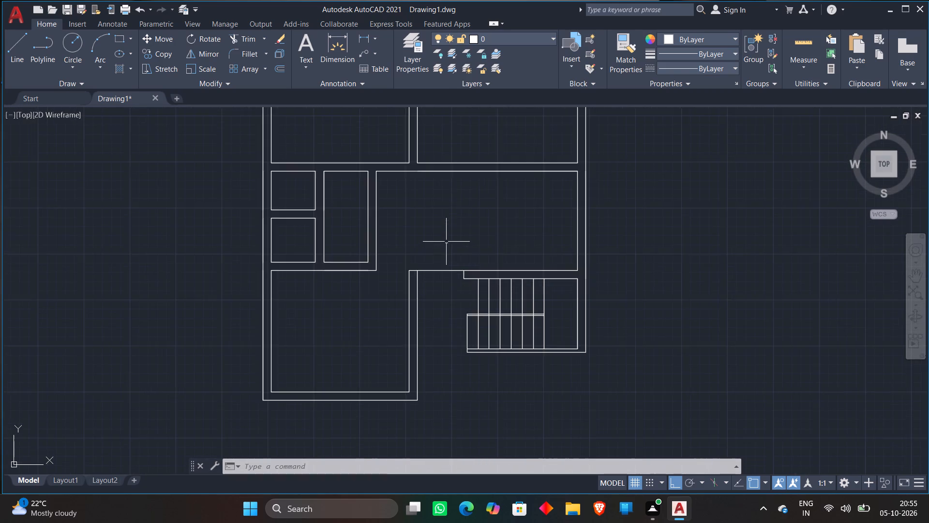
pyautogui.scroll(2, 446, 242)
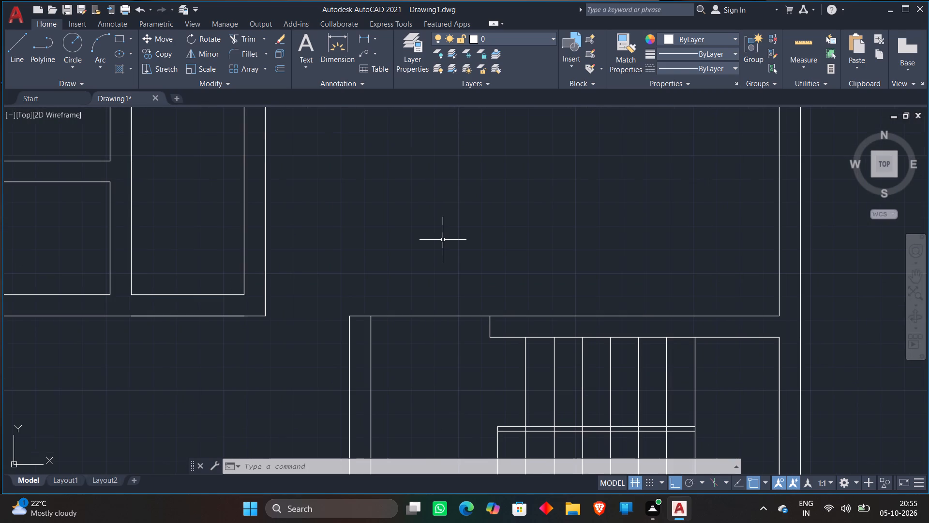
pyautogui.press('l')
pyautogui.press('Return')
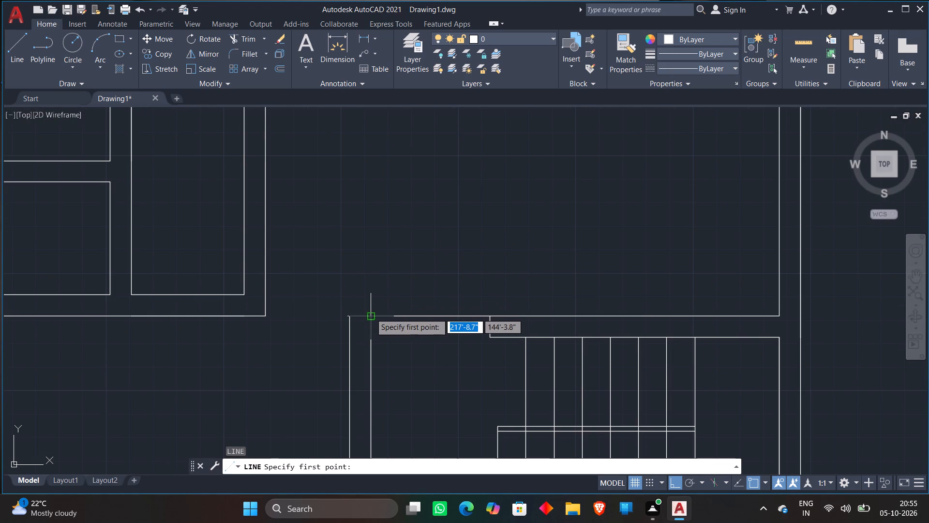
pyautogui.click(371, 313)
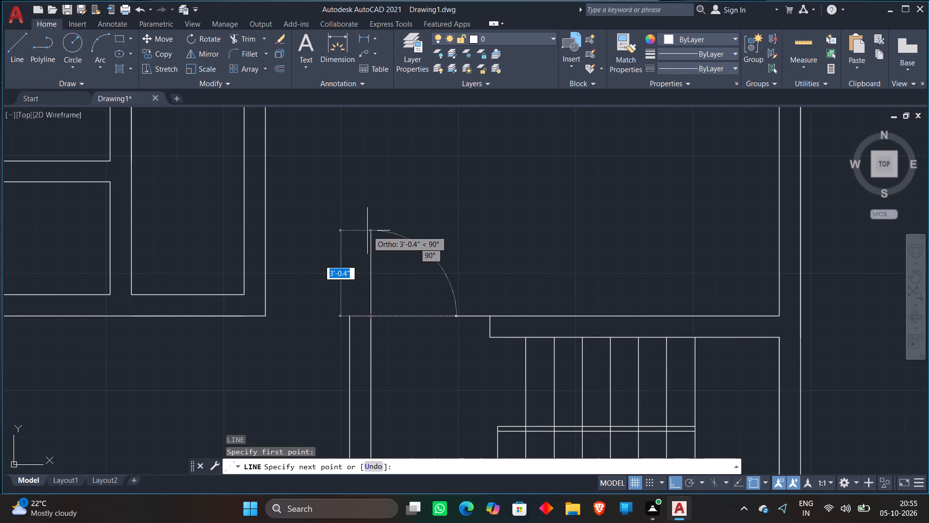
pyautogui.write("2'")
pyautogui.press('Return')
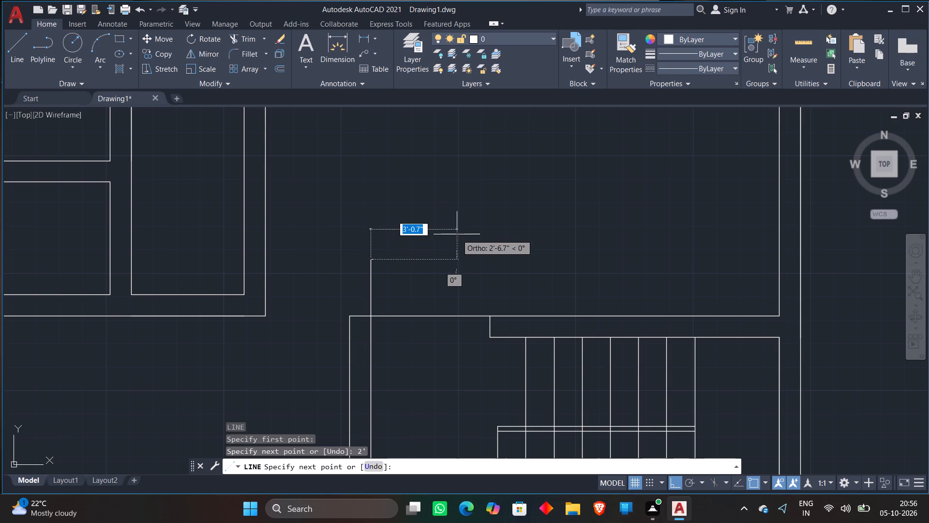
pyautogui.click(487, 264)
pyautogui.click(489, 311)
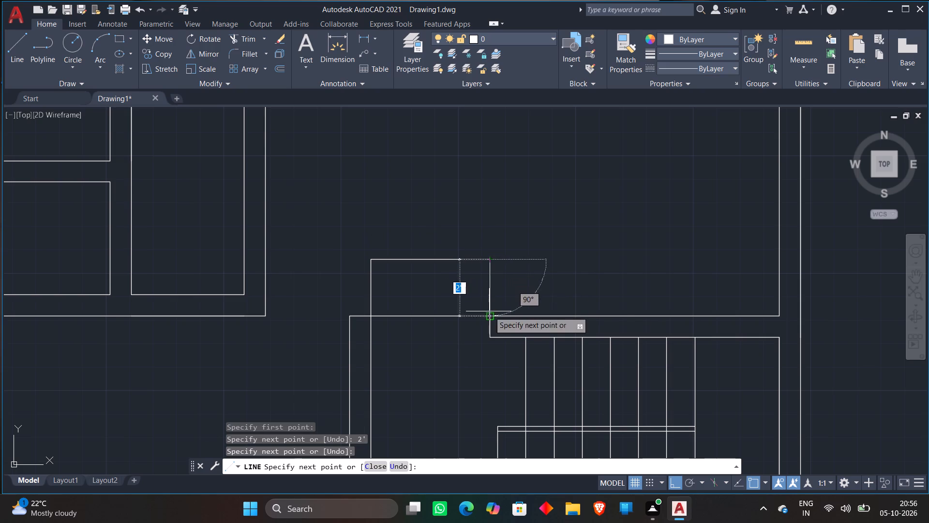
pyautogui.press('Escape')
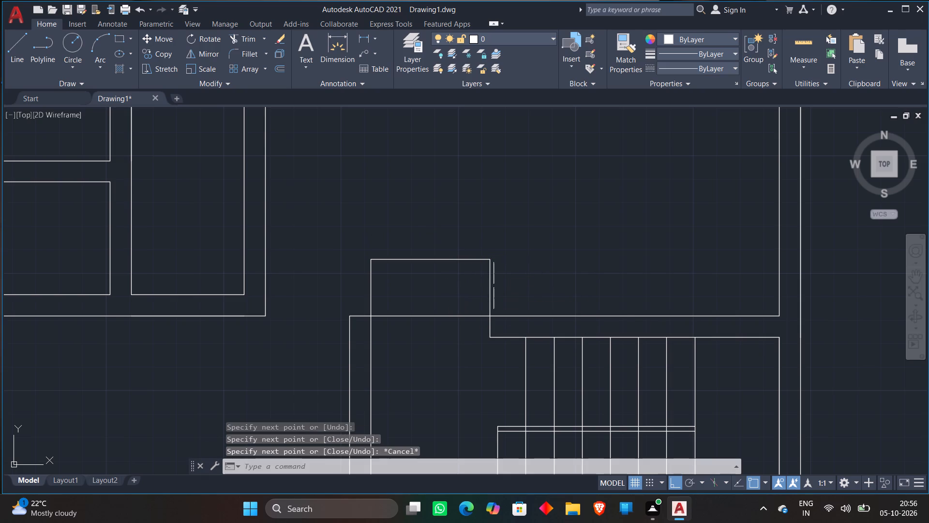
# Draw a vertical line from the midpoint of the outline's north edge south past the wall line across the opening.
pyautogui.press('l')
pyautogui.press('Return')
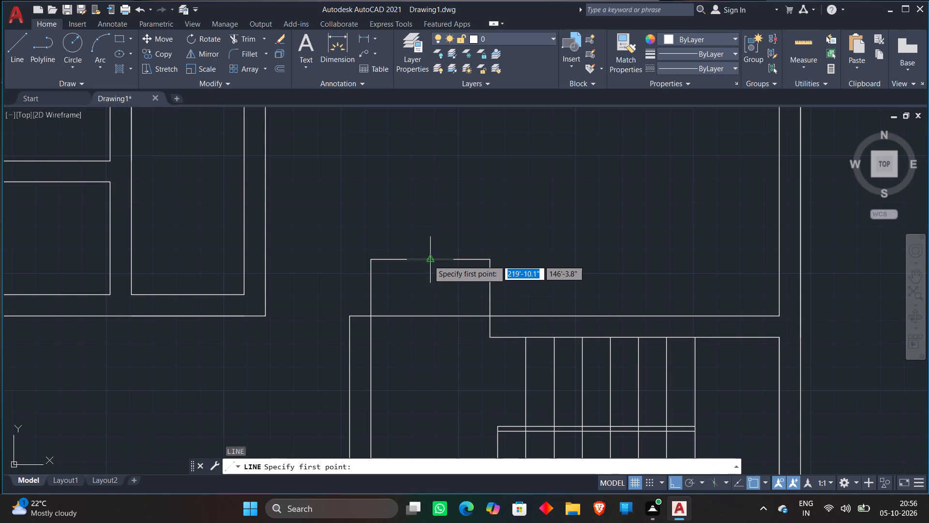
pyautogui.click(428, 259)
pyautogui.click(432, 347)
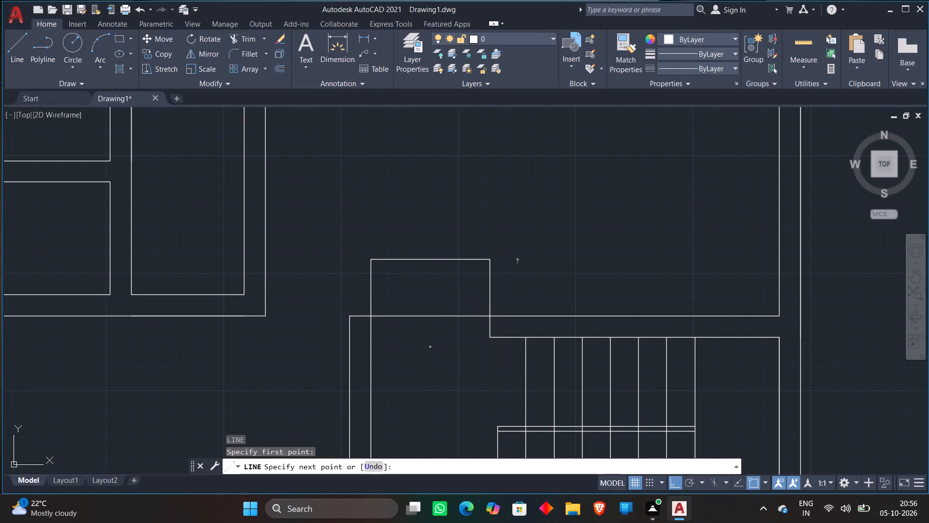
pyautogui.press('Escape')
# Trim the outline's vertical centre line south of the wall line across the opening.
pyautogui.write('TR')
pyautogui.press('Return')
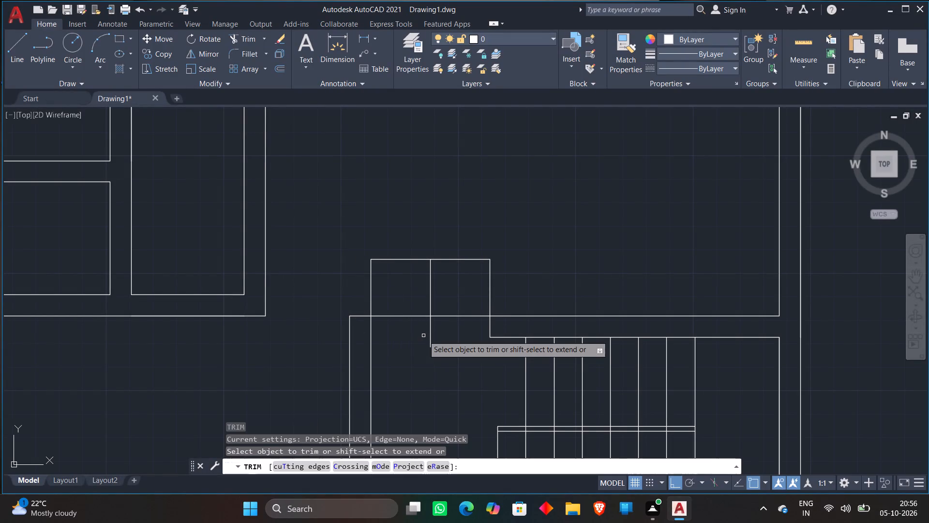
pyautogui.click(431, 332)
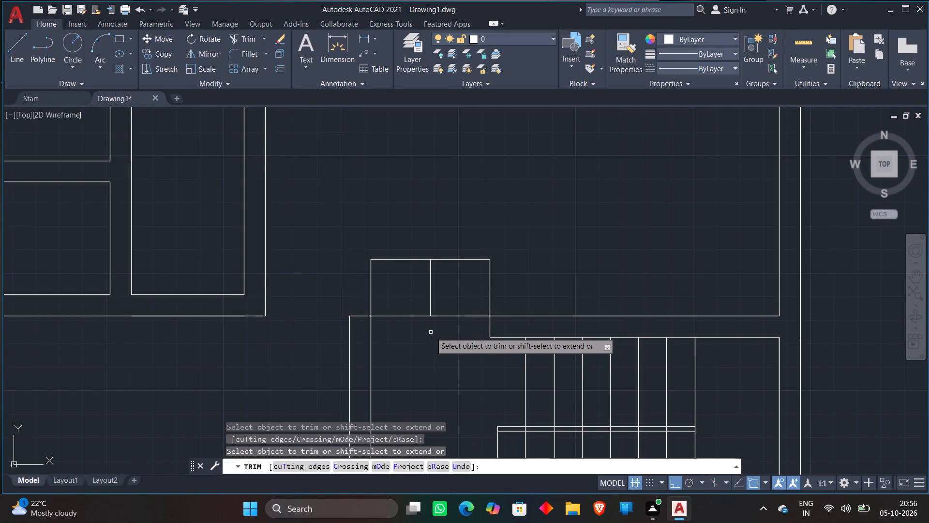
# Draw a quarter-circle arc of about 2'-1.3" radius from the centre line's south end to the outline's northwest corner, centred on the opening's west side.
pyautogui.press('Escape')
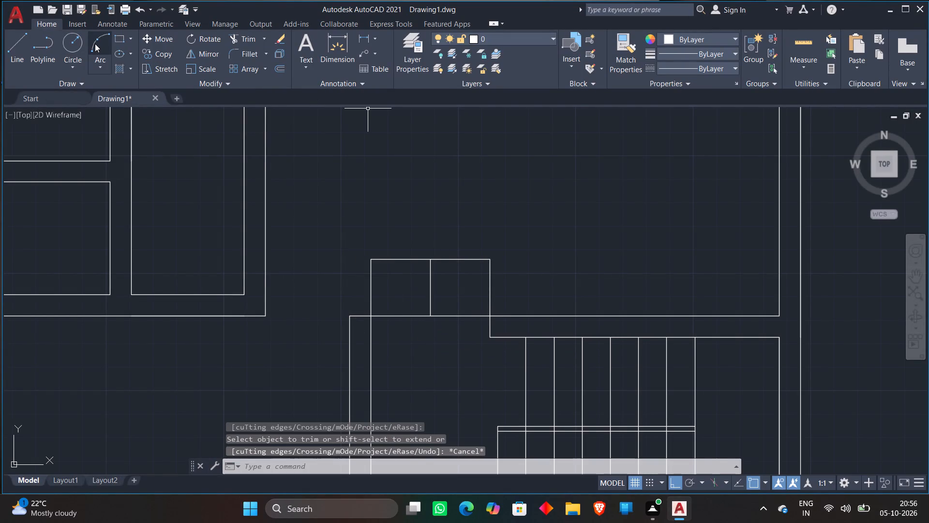
pyautogui.click(95, 44)
pyautogui.click(100, 71)
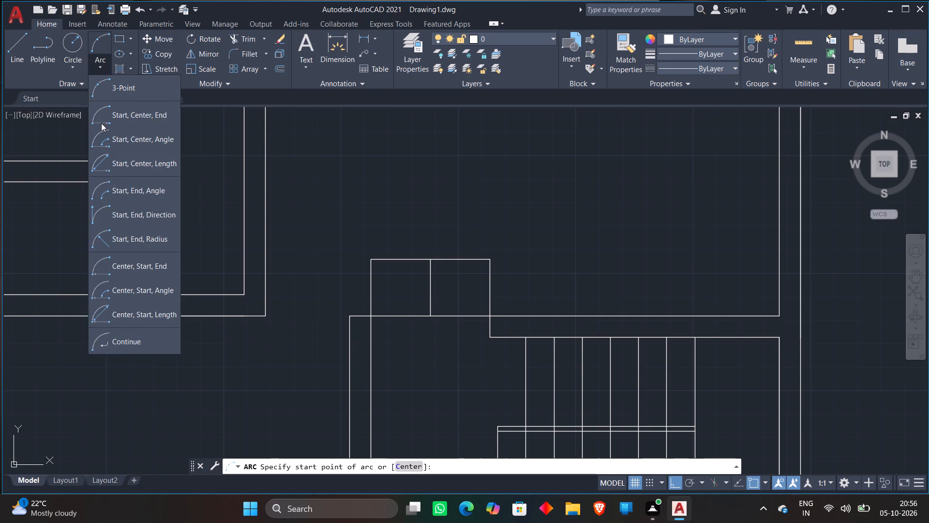
pyautogui.click(111, 108)
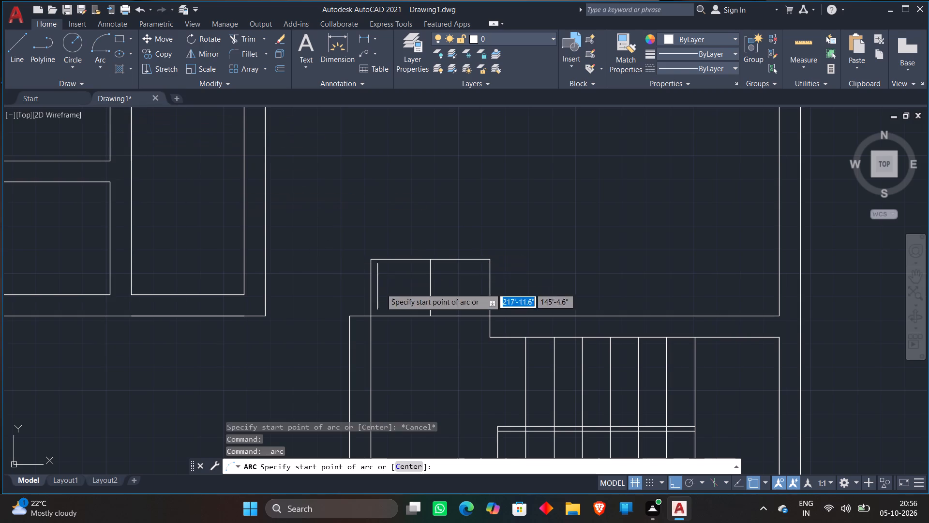
pyautogui.click(427, 314)
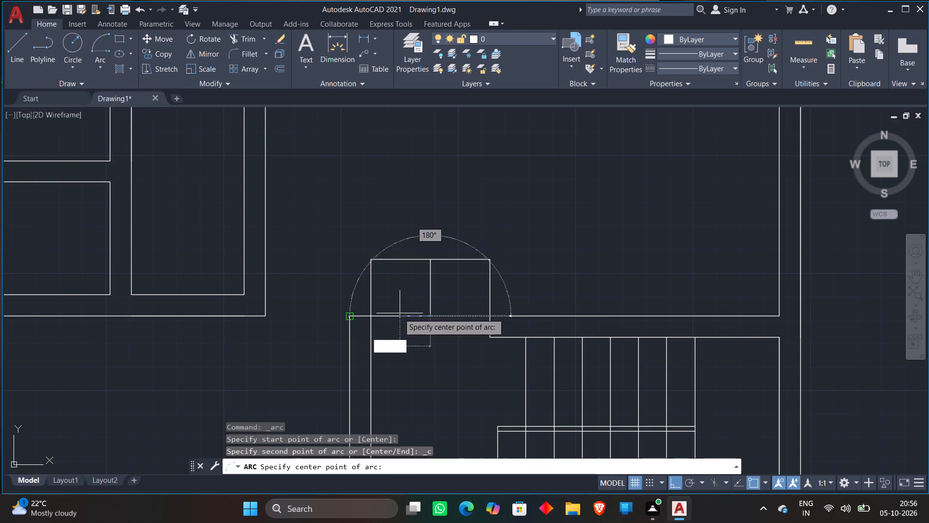
pyautogui.click(369, 317)
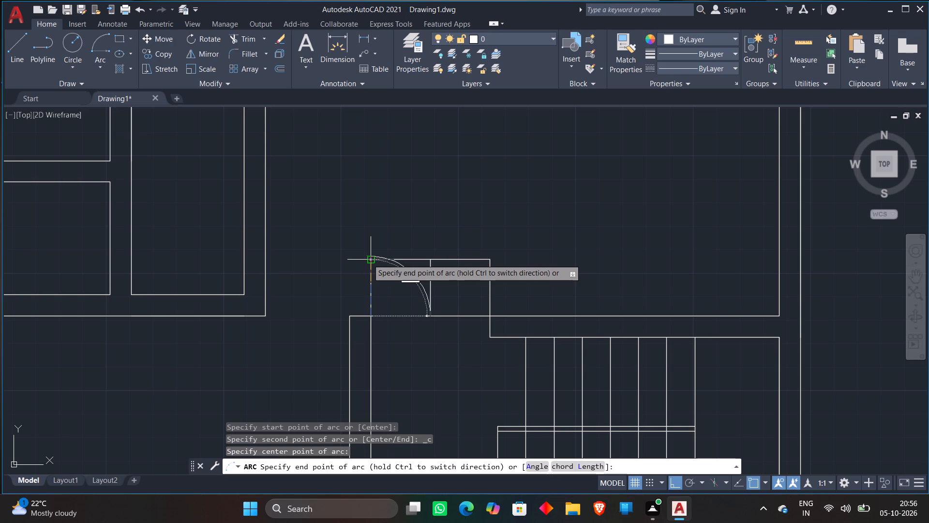
pyautogui.click(368, 259)
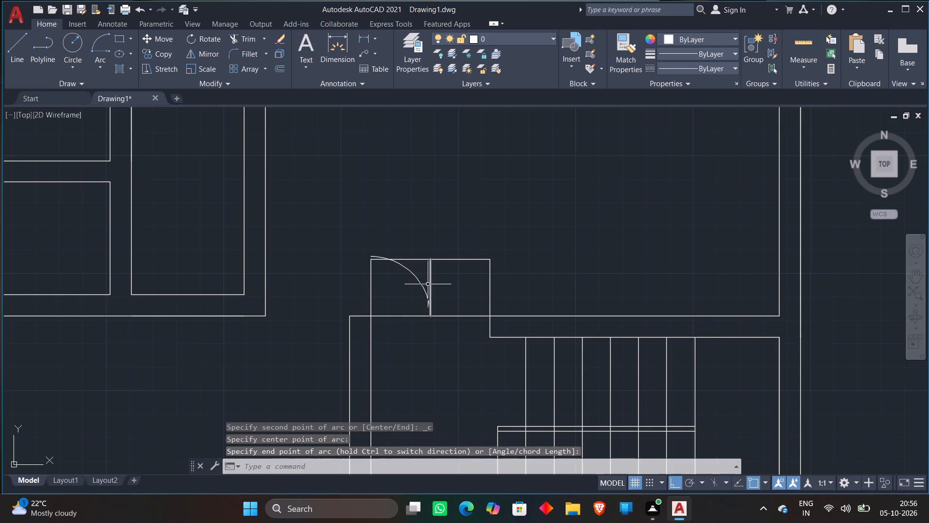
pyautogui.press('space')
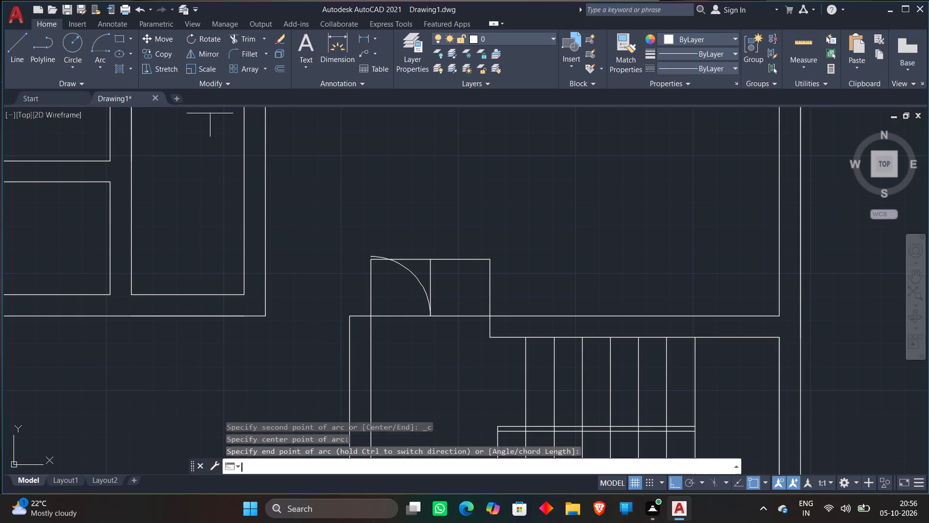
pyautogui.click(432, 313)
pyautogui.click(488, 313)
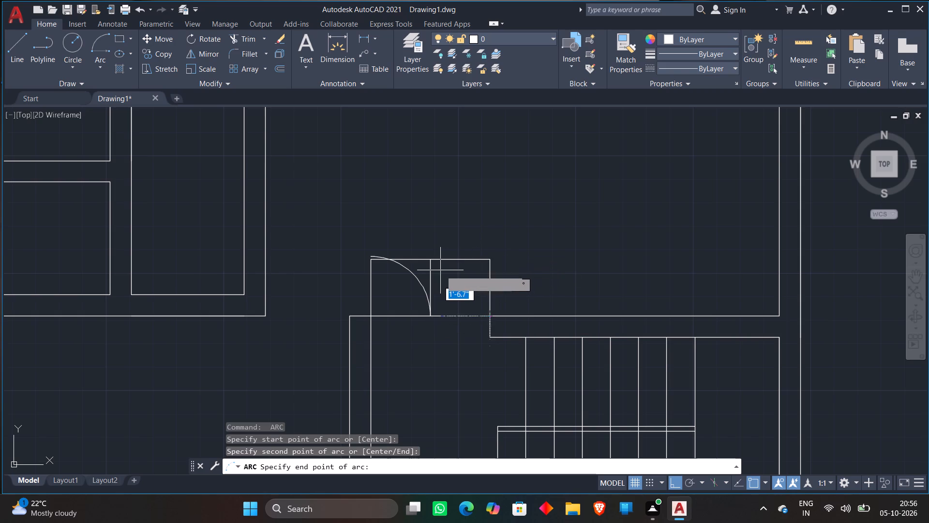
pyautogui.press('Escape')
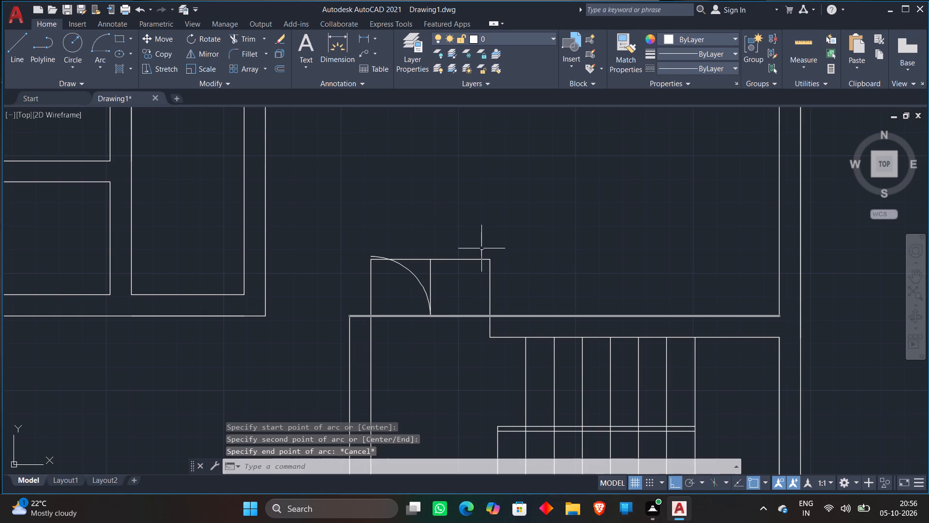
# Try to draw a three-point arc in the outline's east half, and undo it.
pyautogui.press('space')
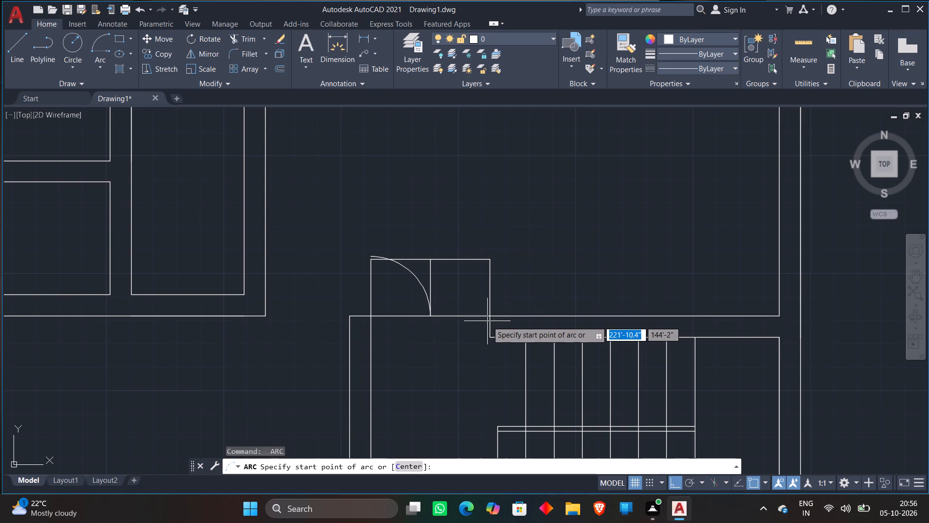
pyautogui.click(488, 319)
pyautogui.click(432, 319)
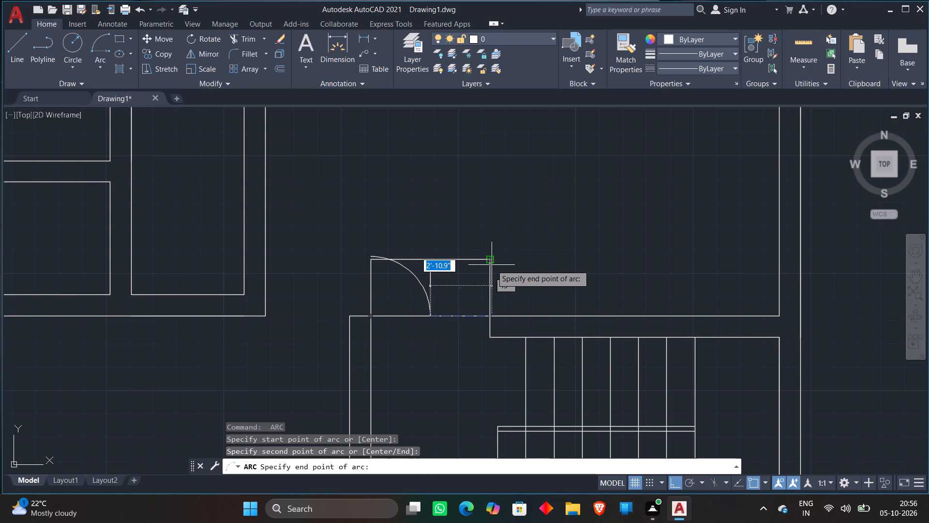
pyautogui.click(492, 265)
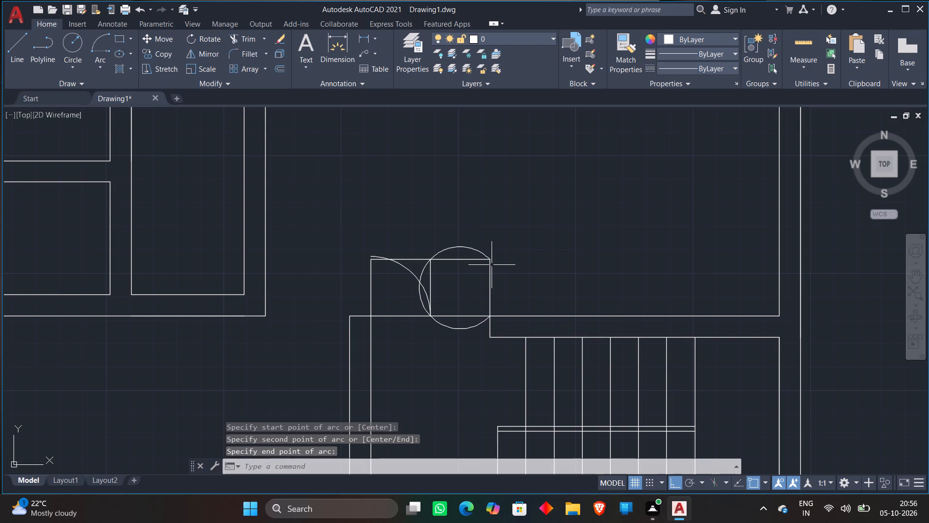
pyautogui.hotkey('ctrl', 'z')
# Mirror the quarter-circle arc about the outline's vertical centre line into the east half, keeping the original.
pyautogui.click(416, 275)
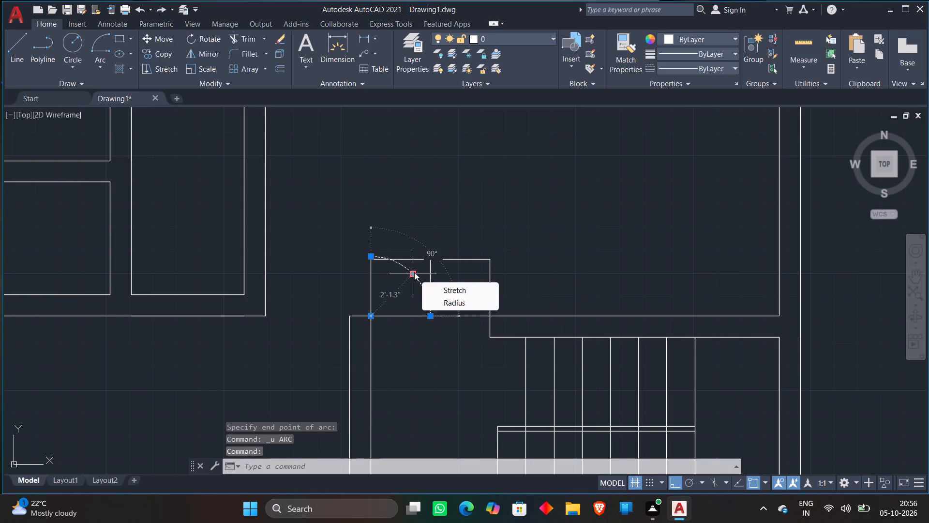
pyautogui.click(210, 55)
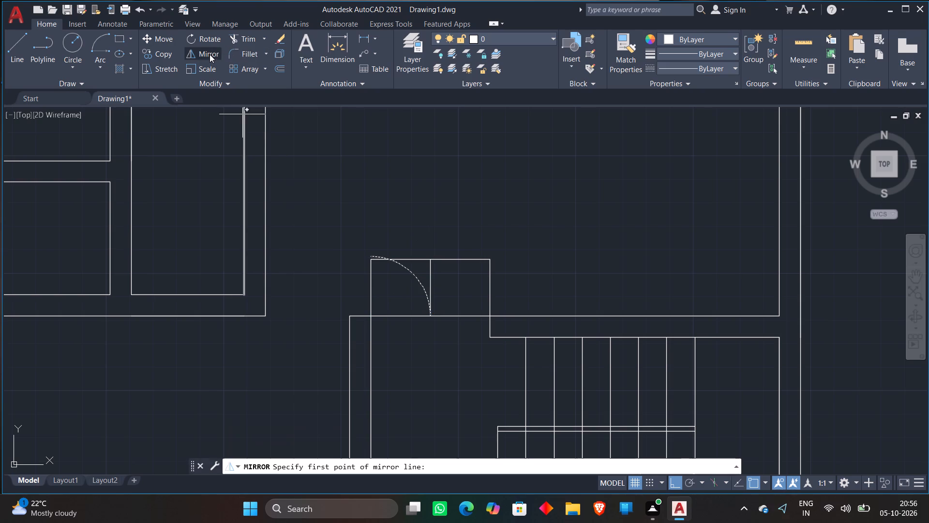
pyautogui.click(427, 313)
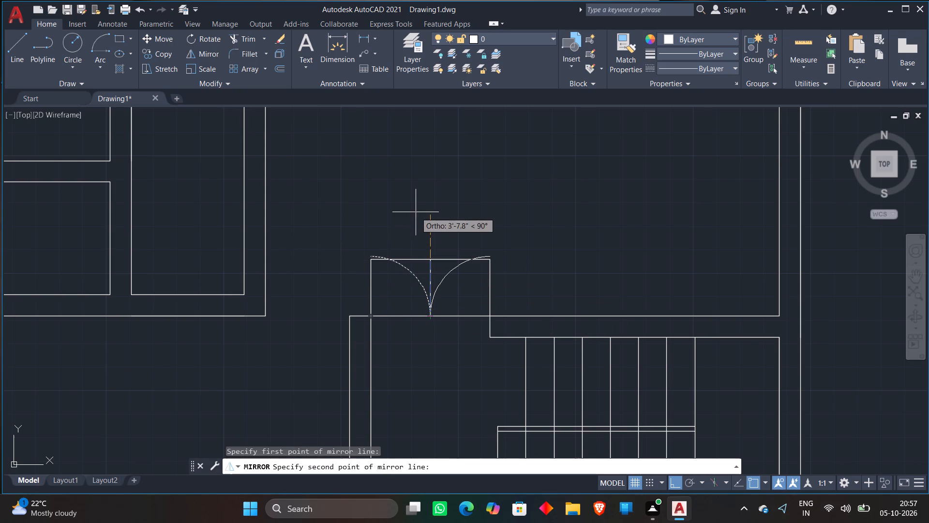
pyautogui.click(416, 212)
pyautogui.moveTo(436, 260); pyautogui.dragTo(416, 211)
# Trim away the outline's vertical centre line and its whole north edge, including the short remnants beside the arc ends.
pyautogui.write('TR')
pyautogui.press('Return')
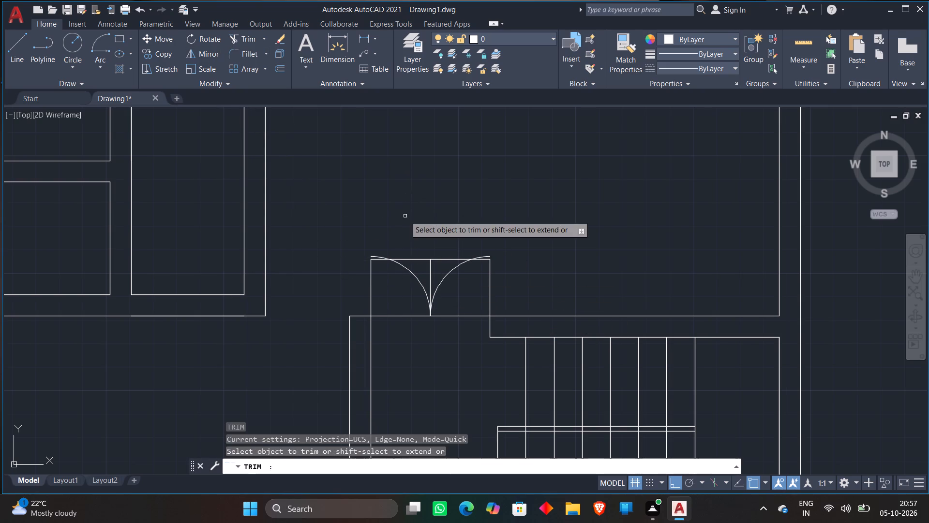
pyautogui.click(432, 270)
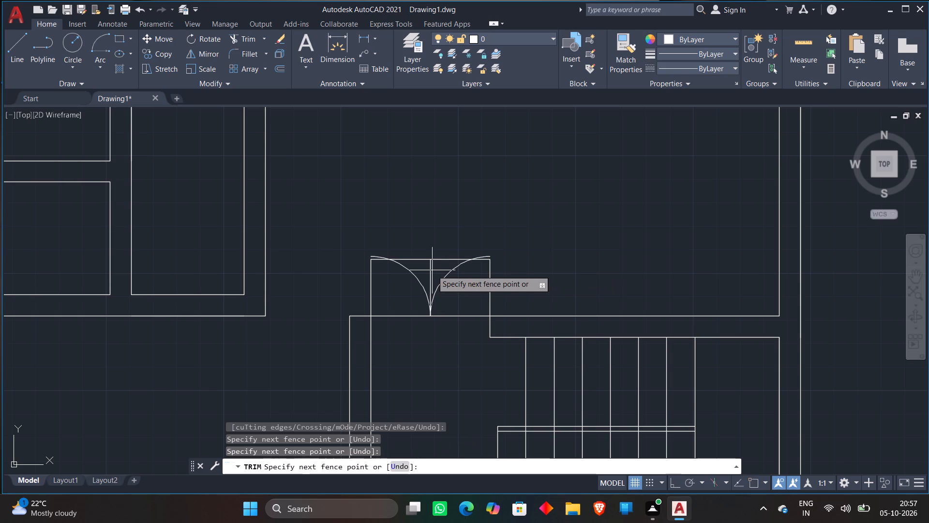
pyautogui.click(430, 273)
pyautogui.click(427, 258)
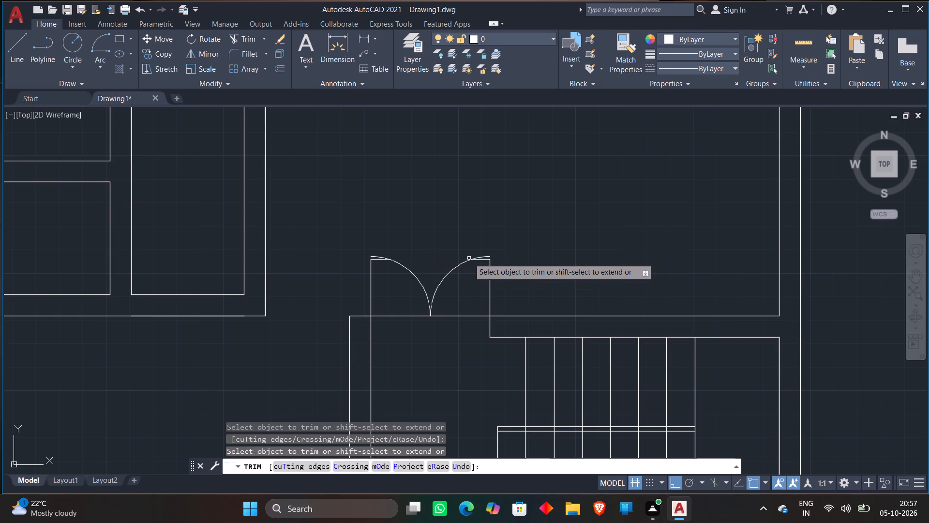
pyautogui.scroll(2, 470, 258)
pyautogui.click(495, 263)
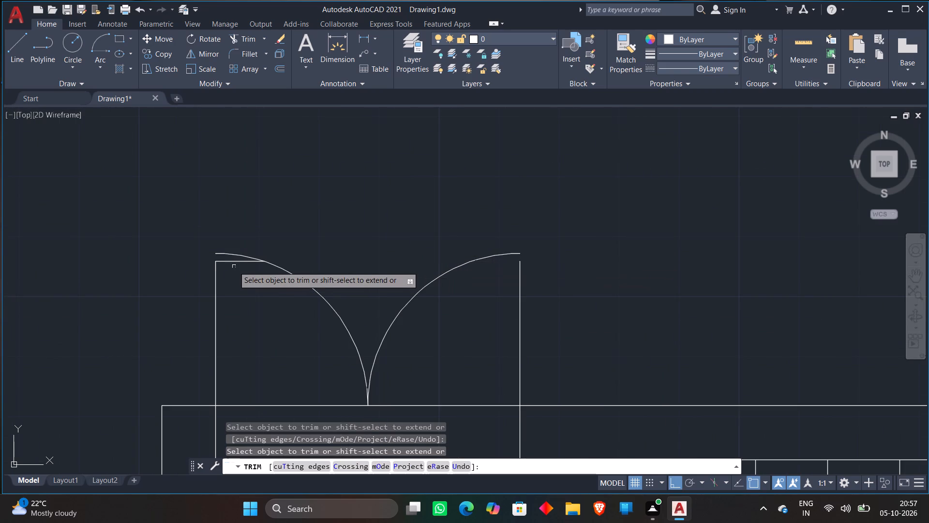
pyautogui.click(235, 261)
# Trim the wall line across the double-door opening on both sides of the point where the arcs meet.
pyautogui.scroll(-1, 354, 259)
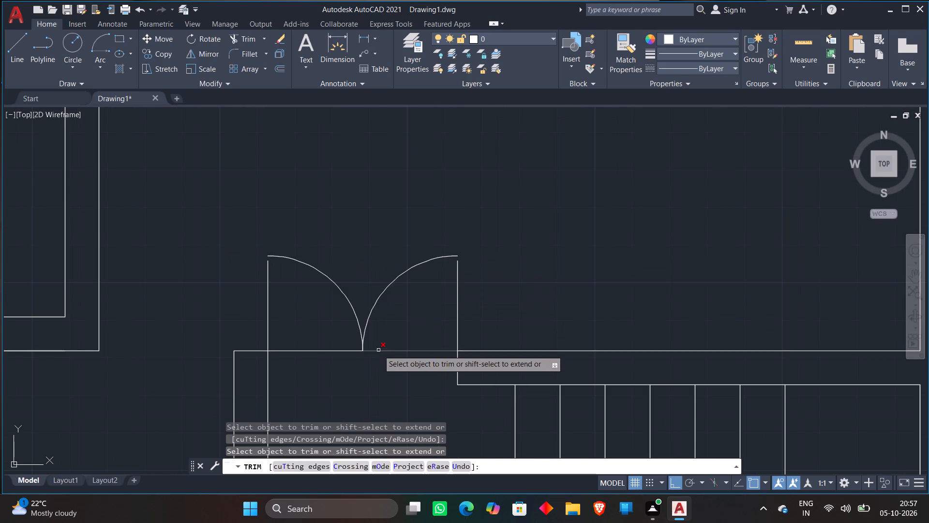
pyautogui.click(380, 350)
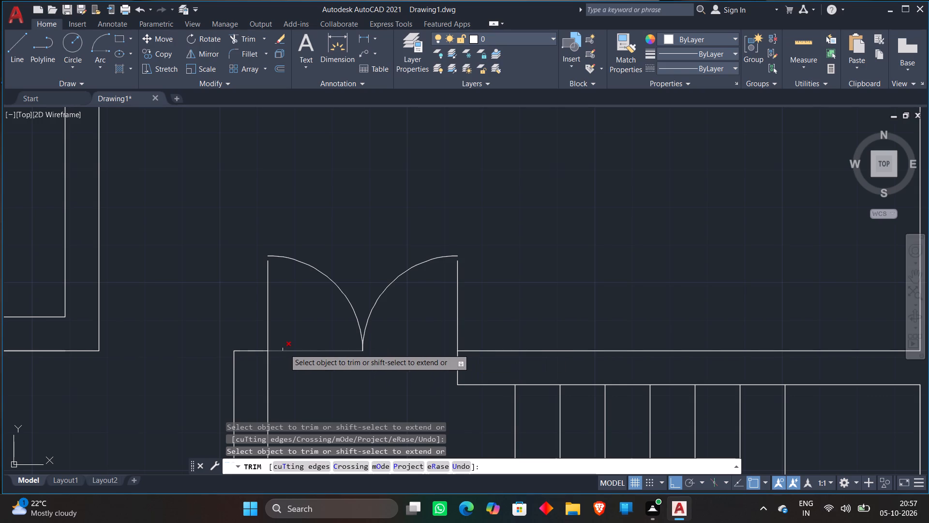
pyautogui.click(285, 349)
pyautogui.click(285, 360)
pyautogui.scroll(-2, 310, 335)
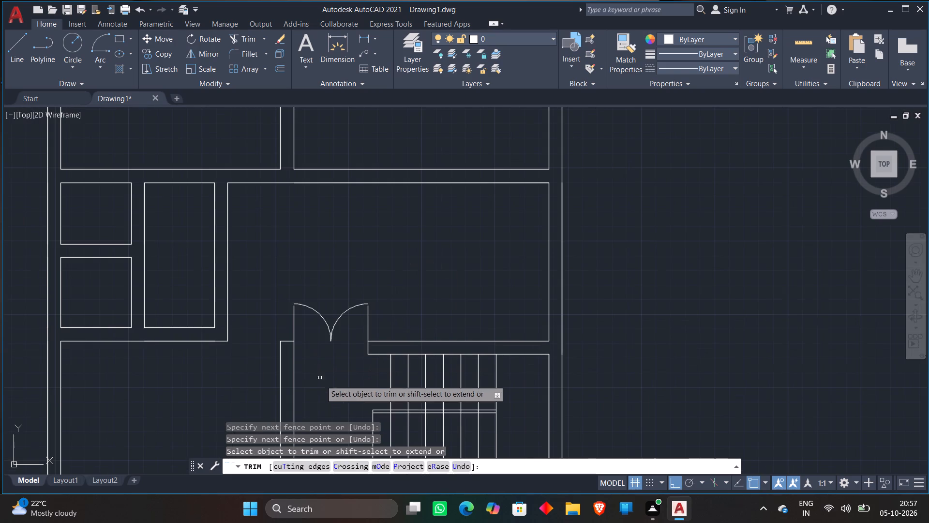
pyautogui.press('Escape')
# Extend the west and east door leaf lines north to meet the ends of the two swing arcs.
pyautogui.write('EX')
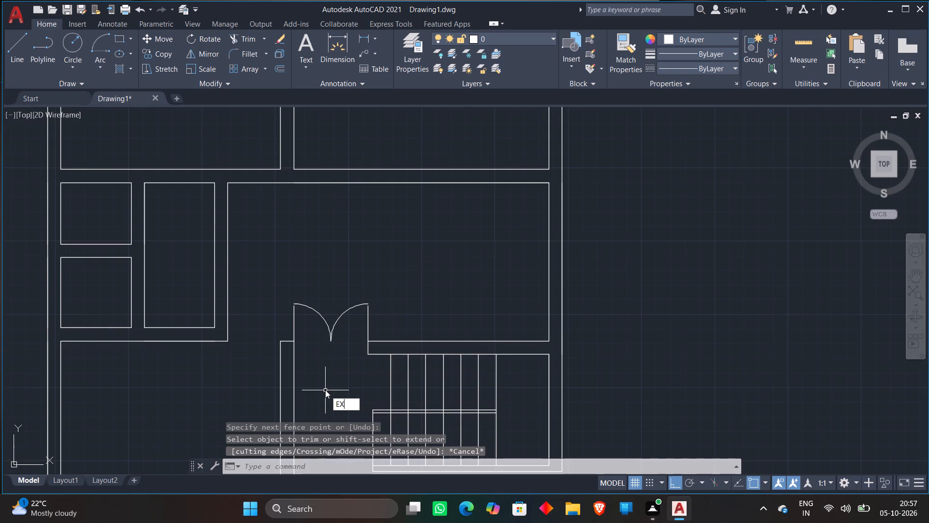
pyautogui.press('Return')
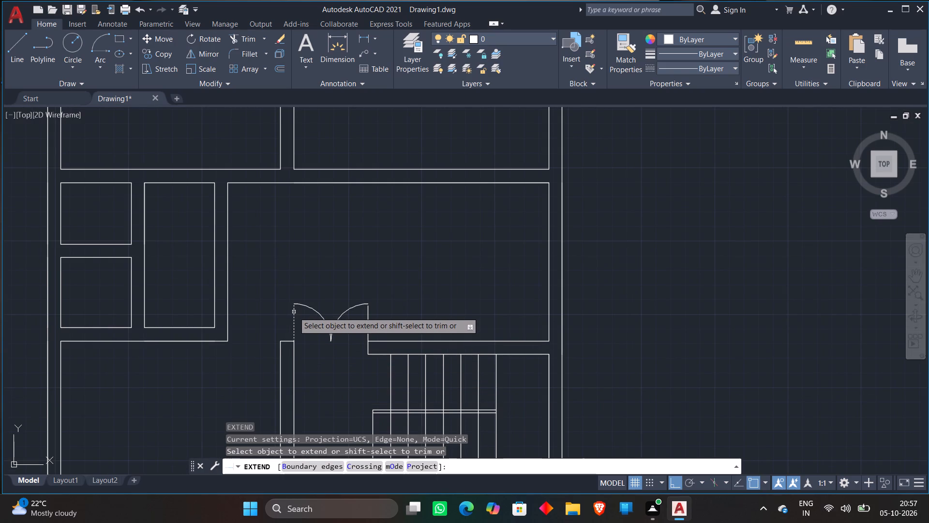
pyautogui.click(294, 312)
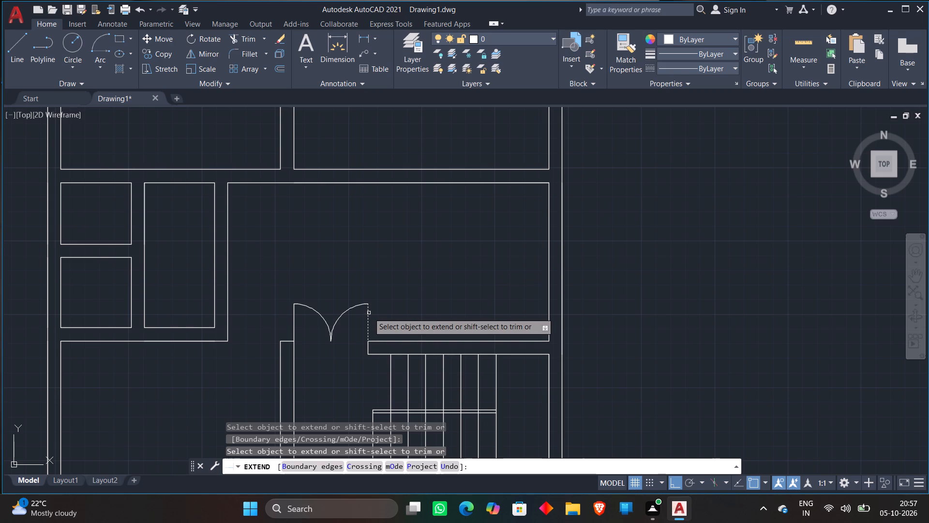
pyautogui.click(369, 313)
pyautogui.press('Escape')
# Examine the double door, the gap west of it and the surrounding rooms and staircase.
pyautogui.scroll(-2, 409, 285)
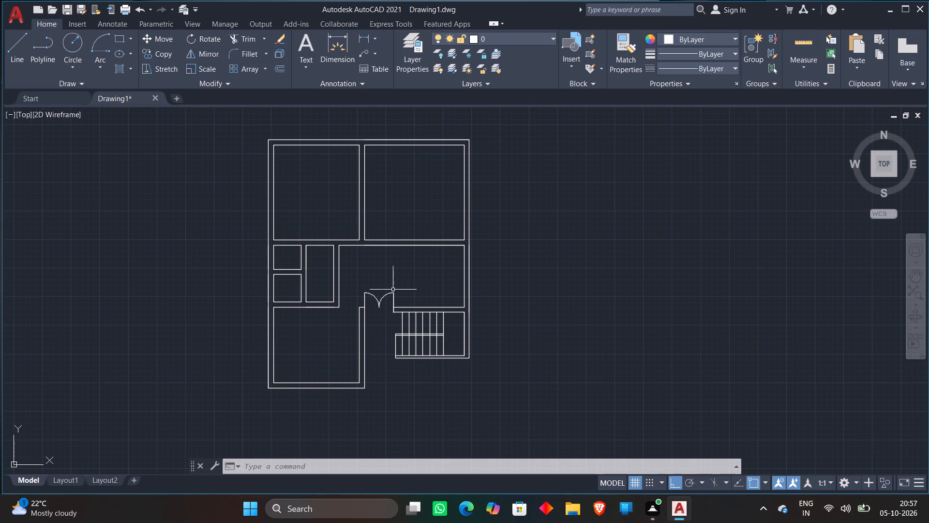
pyautogui.scroll(1, 393, 290)
pyautogui.scroll(2, 355, 301)
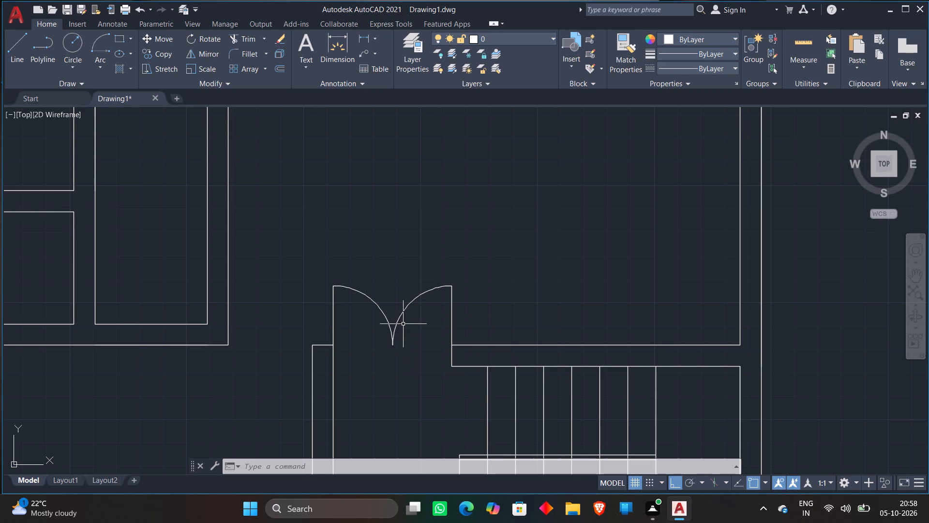
pyautogui.scroll(-1, 325, 272)
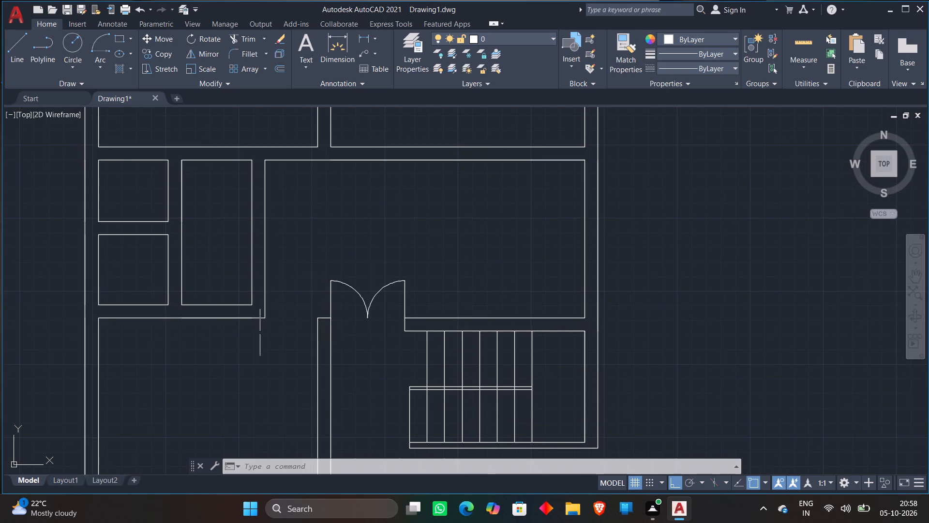
pyautogui.scroll(2, 260, 332)
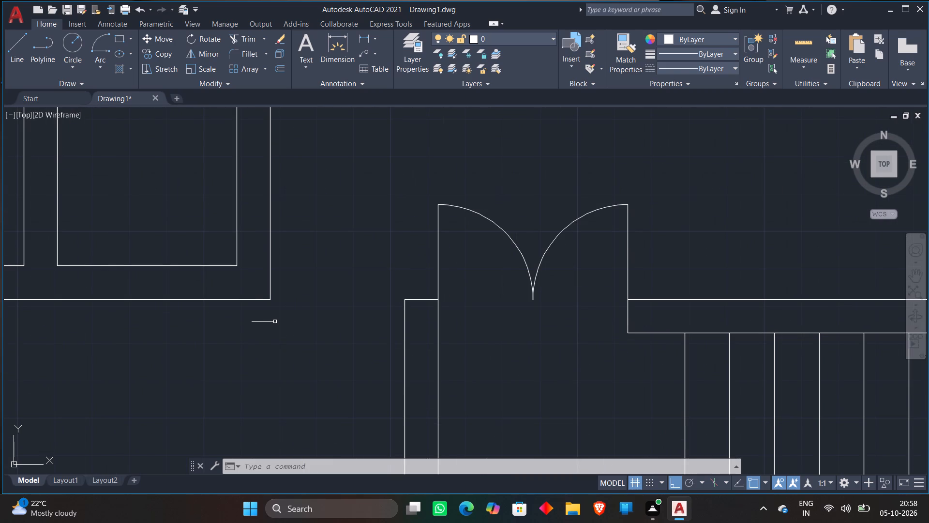
pyautogui.scroll(-1, 267, 301)
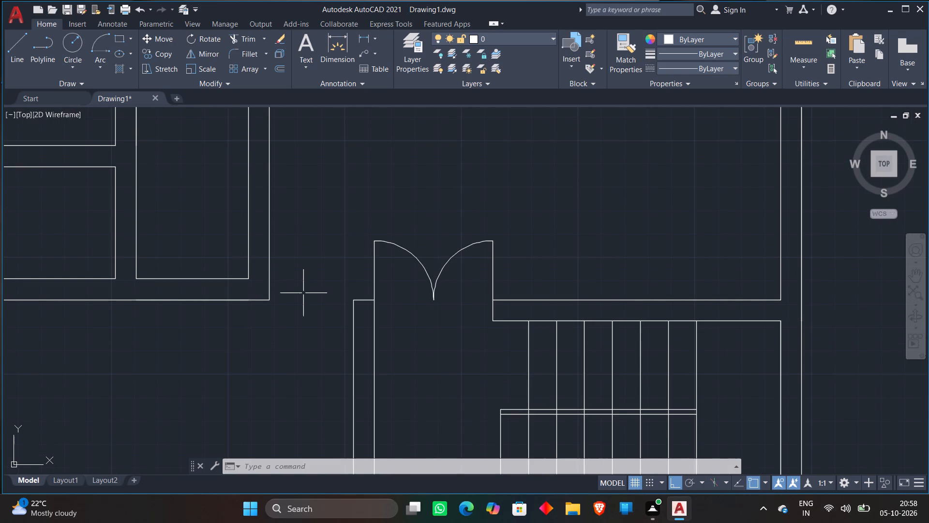
pyautogui.scroll(-1, 323, 266)
pyautogui.moveTo(322, 271); pyautogui.dragTo(323, 272, button='middle')
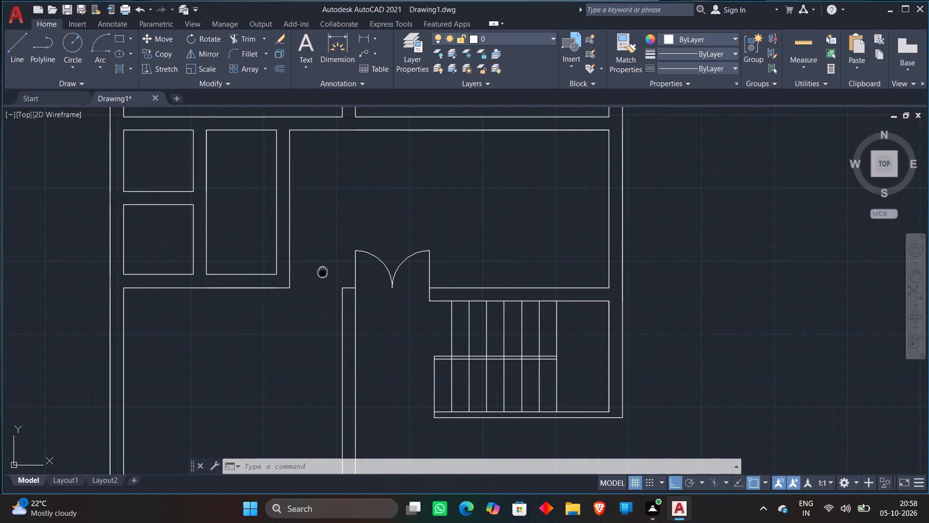
pyautogui.moveTo(323, 272); pyautogui.dragTo(329, 297, button='middle')
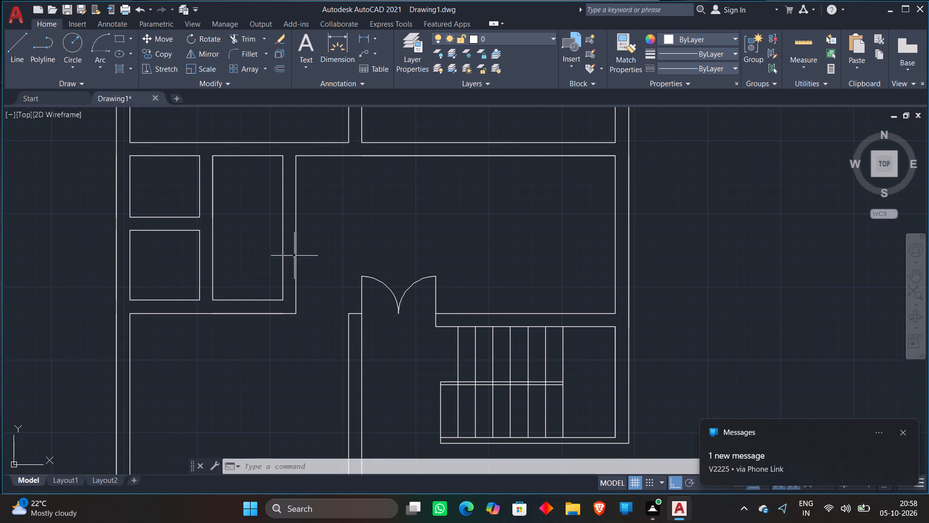
pyautogui.scroll(-1, 309, 250)
pyautogui.scroll(2, 294, 283)
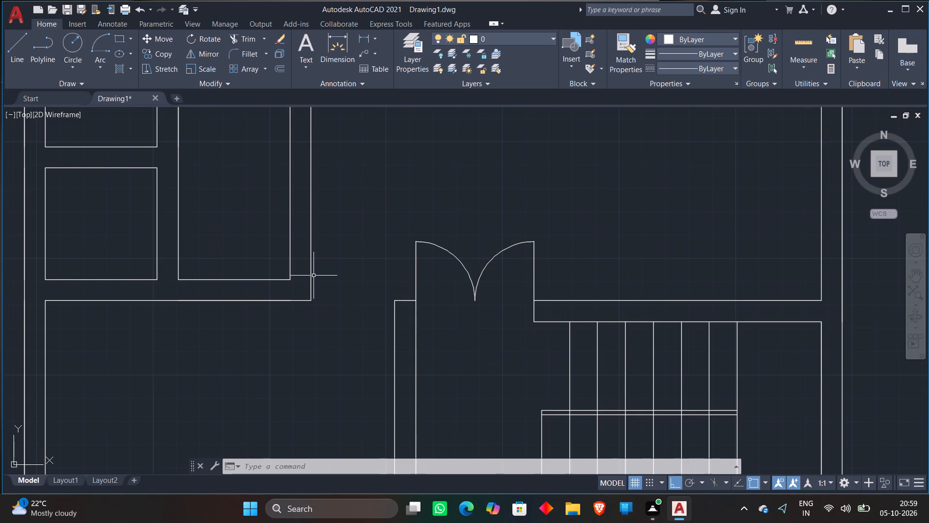
pyautogui.scroll(-1, 314, 276)
pyautogui.moveTo(258, 247); pyautogui.dragTo(300, 289, button='middle')
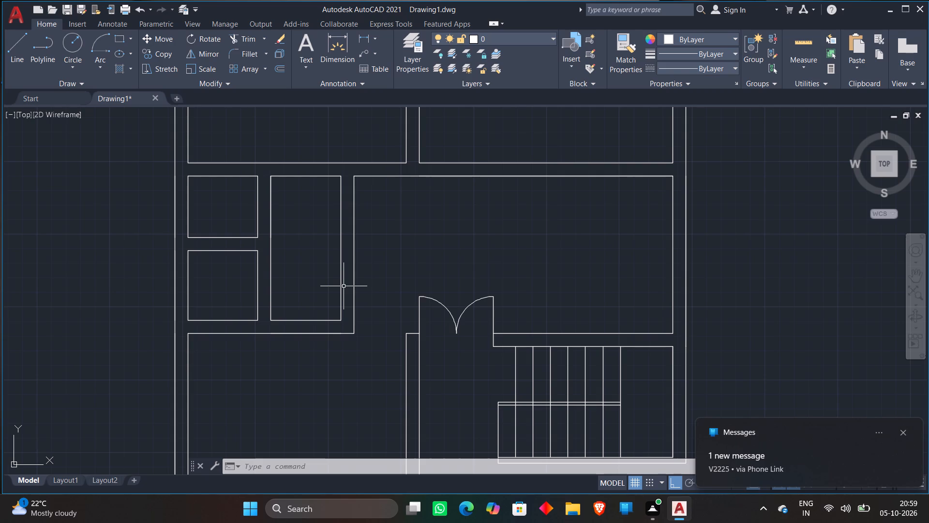
pyautogui.scroll(2, 430, 323)
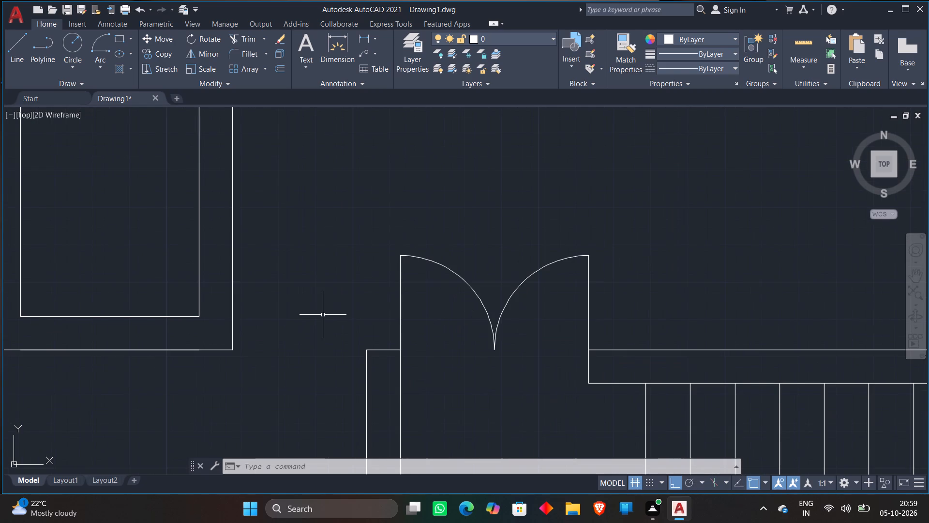
# Draw a line east from the wall corner across the gap west of the double door to the short wall's corner.
pyautogui.moveTo(320, 313); pyautogui.dragTo(505, 307, button='middle')
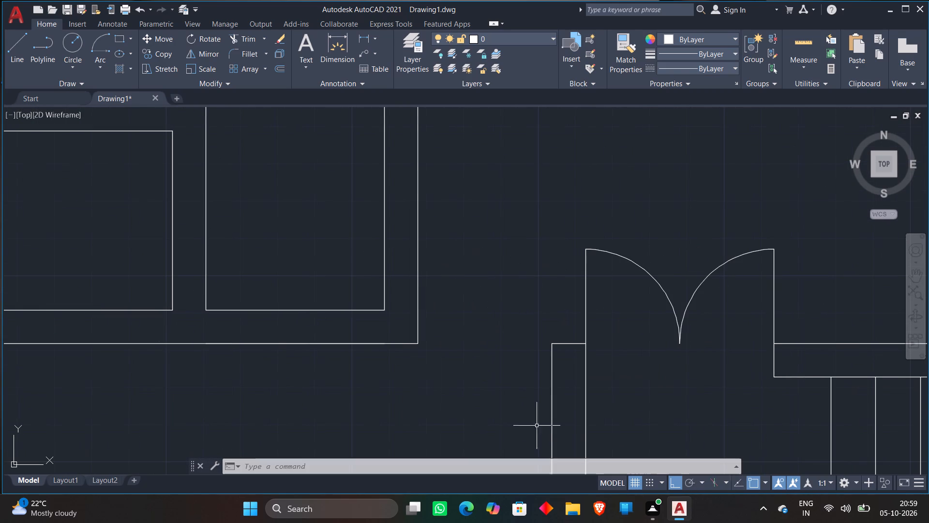
pyautogui.press('l')
pyautogui.press('Return')
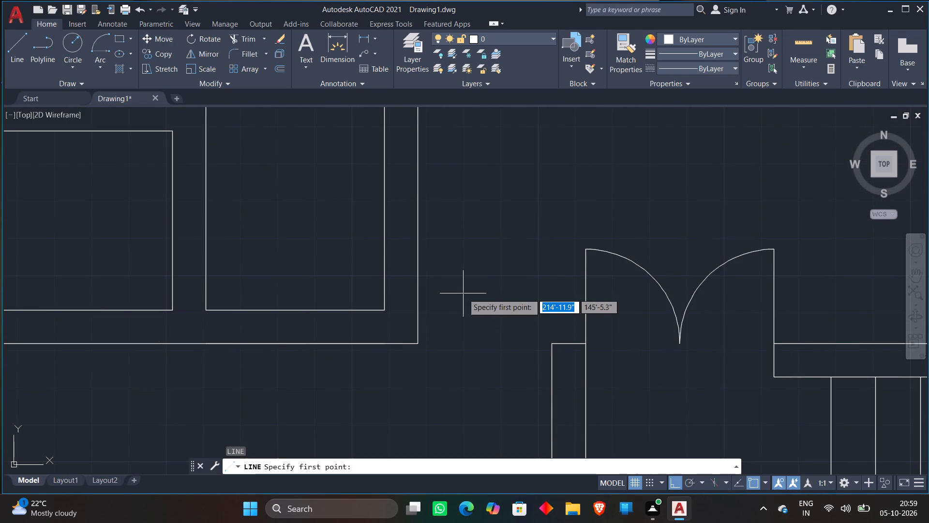
pyautogui.click(419, 342)
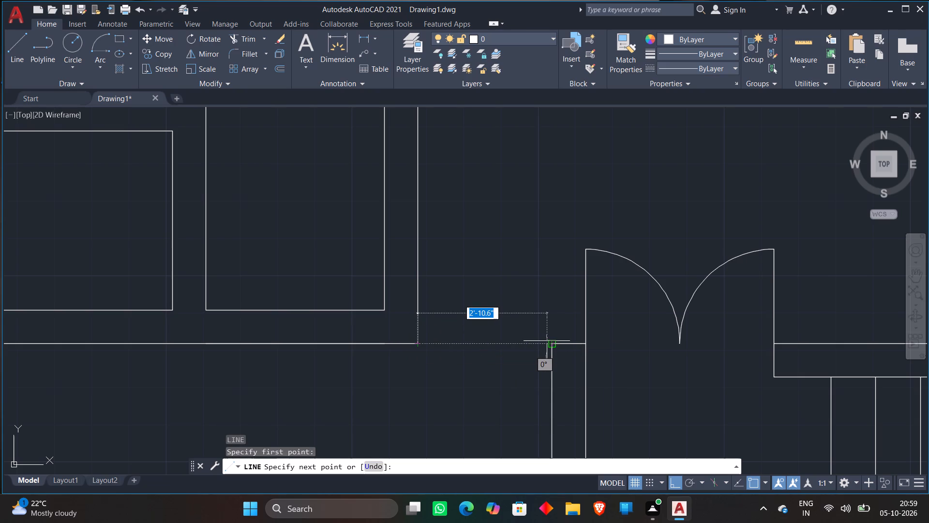
pyautogui.click(547, 341)
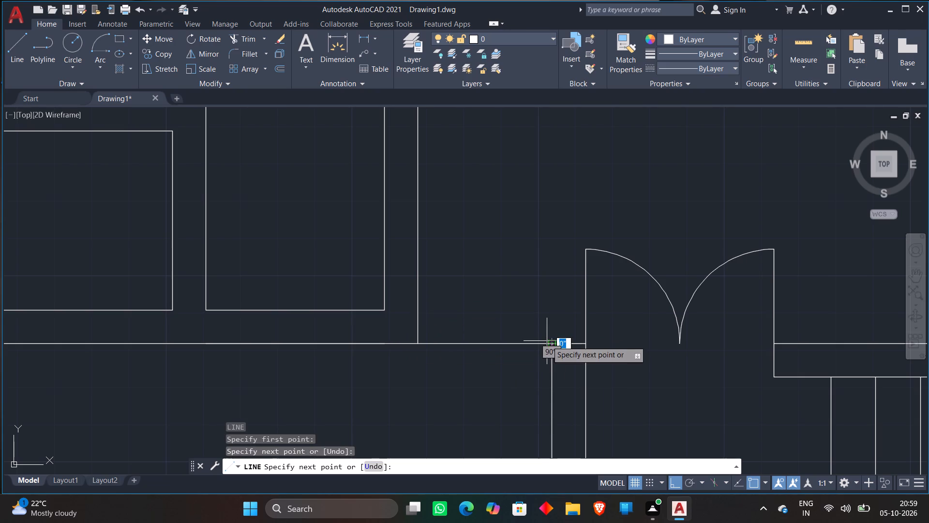
# Continue the line 2'10.6" south along the wall face, with a further segment running west into the southwest room.
pyautogui.moveTo(510, 404); pyautogui.dragTo(524, 282, button='middle')
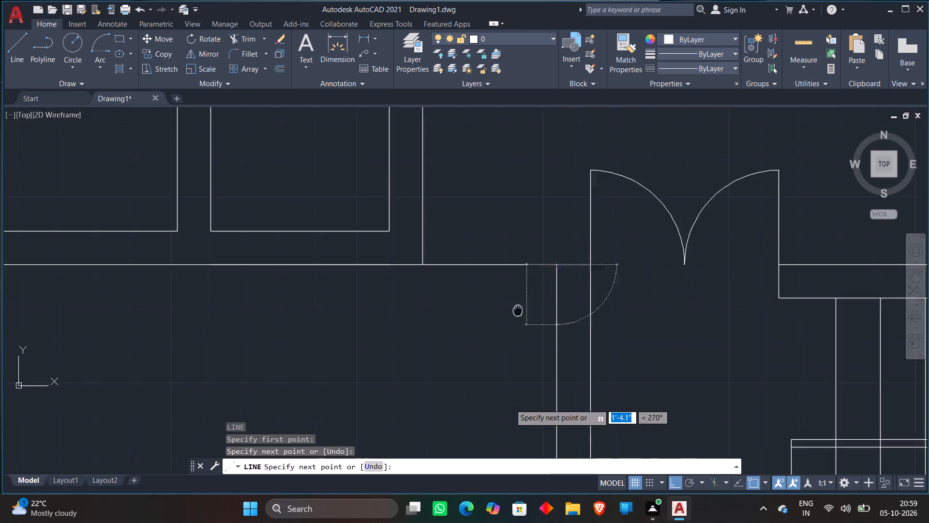
pyautogui.moveTo(524, 282); pyautogui.dragTo(534, 252, button='middle')
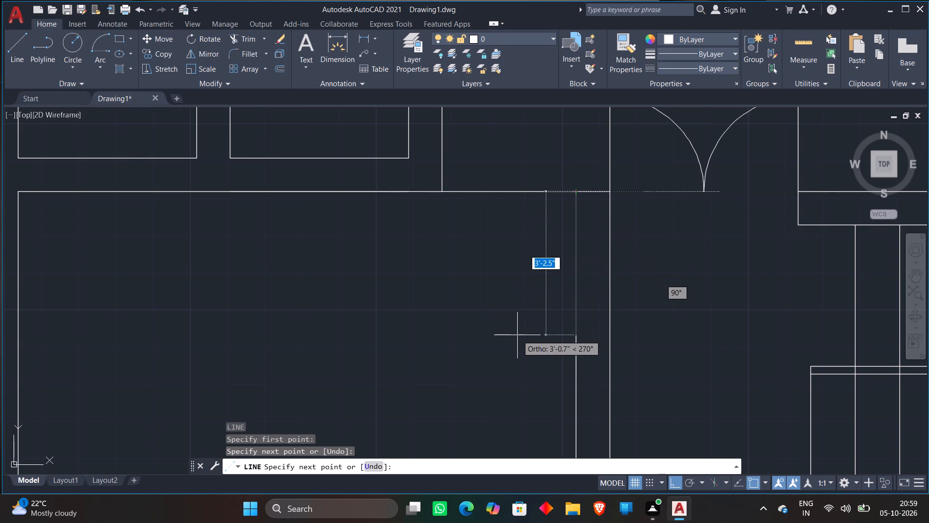
pyautogui.write('2\'10.6"')
pyautogui.press('Return')
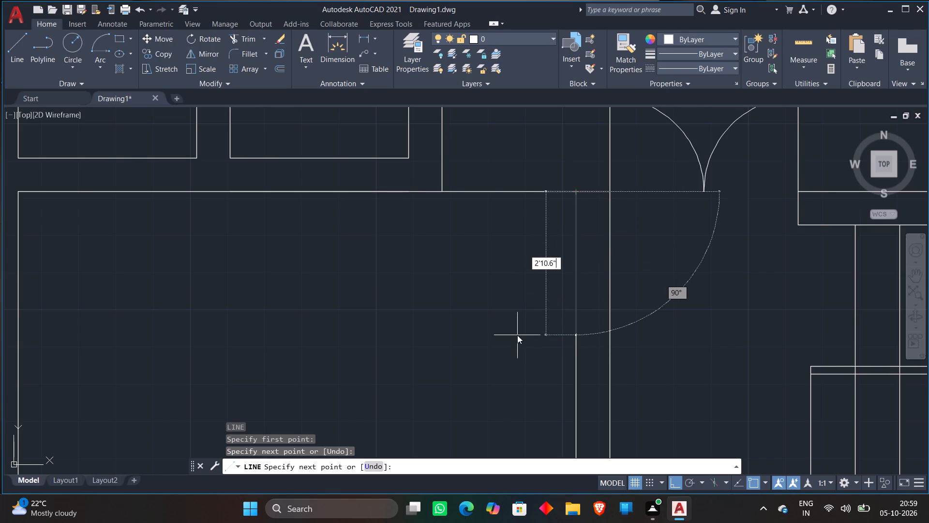
pyautogui.click(381, 353)
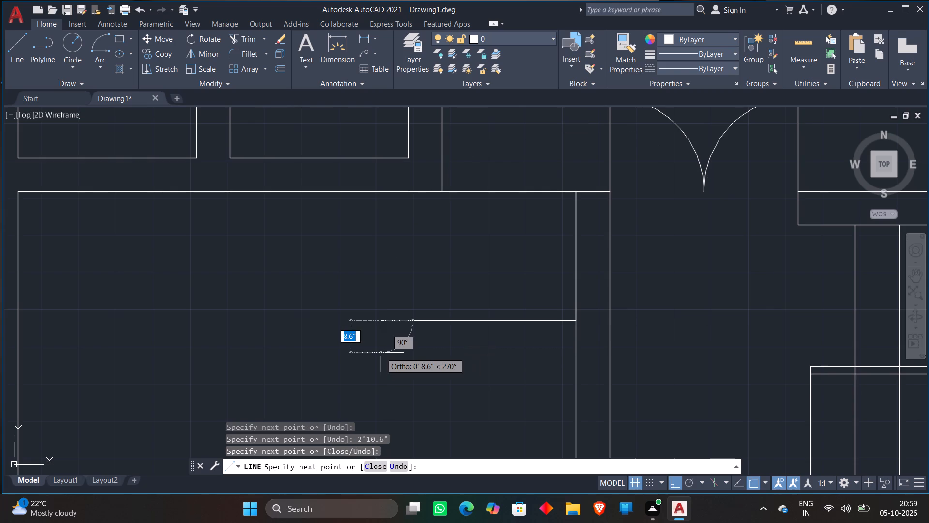
pyautogui.press('Escape')
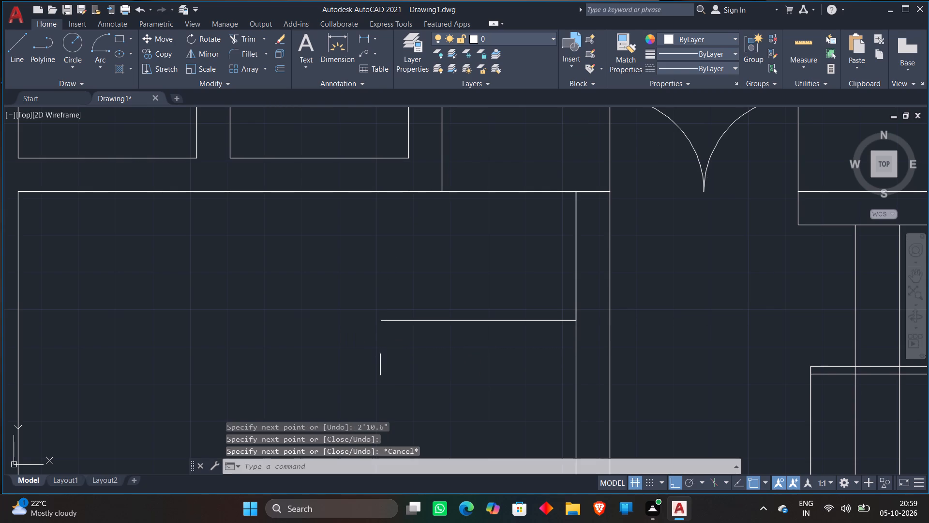
# Draw a quarter-circle door swing from the gap's west corner, centred on its east corner and ending on the wall to the south.
pyautogui.click(103, 40)
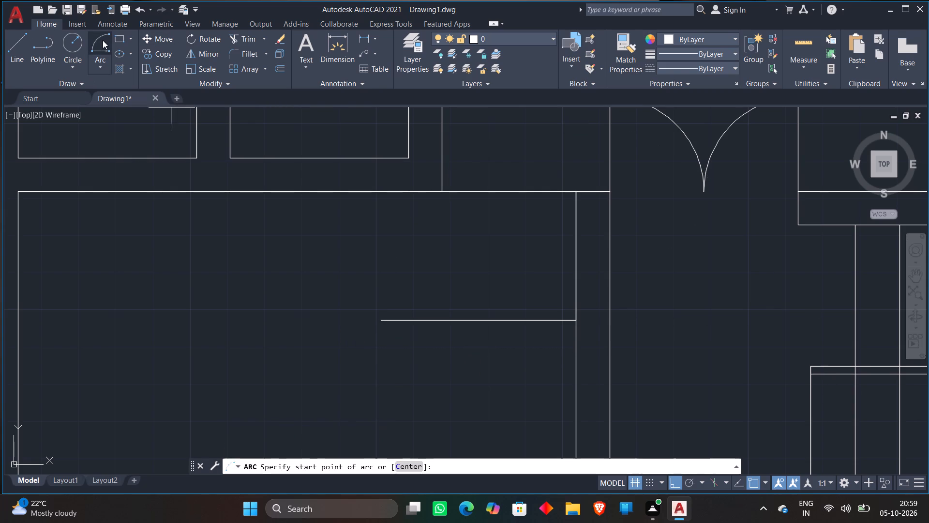
pyautogui.click(449, 193)
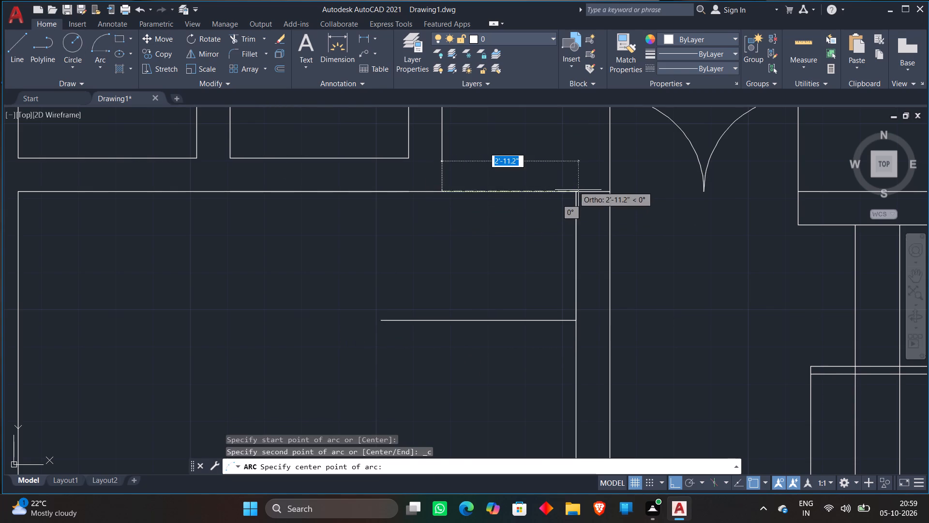
pyautogui.click(580, 190)
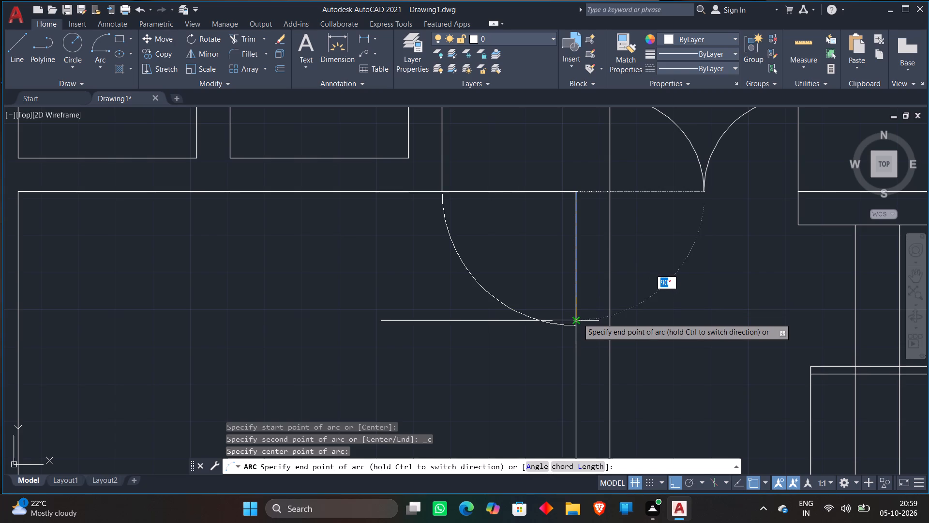
pyautogui.click(578, 318)
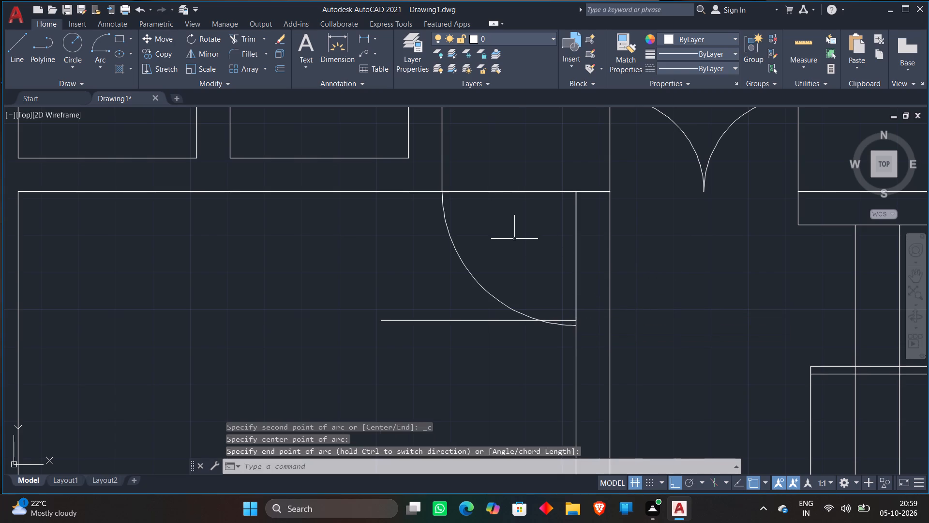
# Trim away the line across the gap and both parts of the westward guide line crossing the door swing arc.
pyautogui.write('TR')
pyautogui.press('Return')
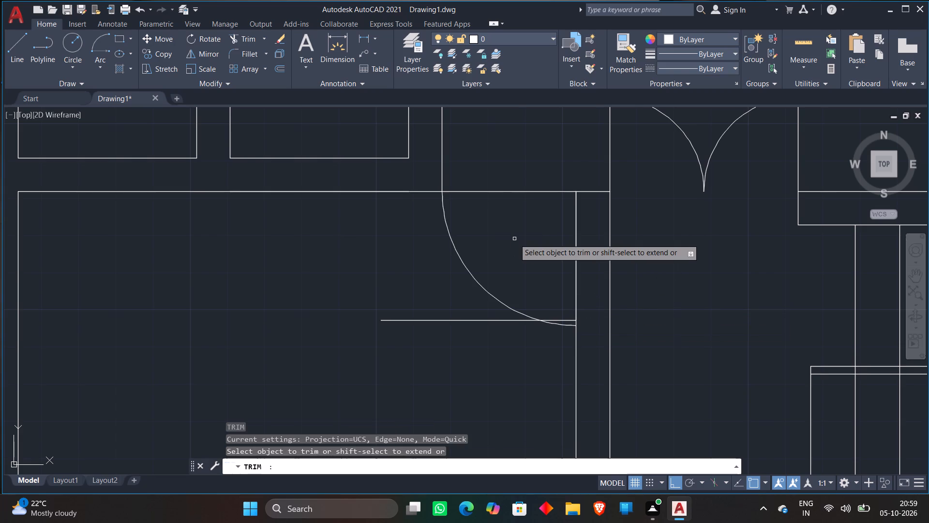
pyautogui.click(540, 191)
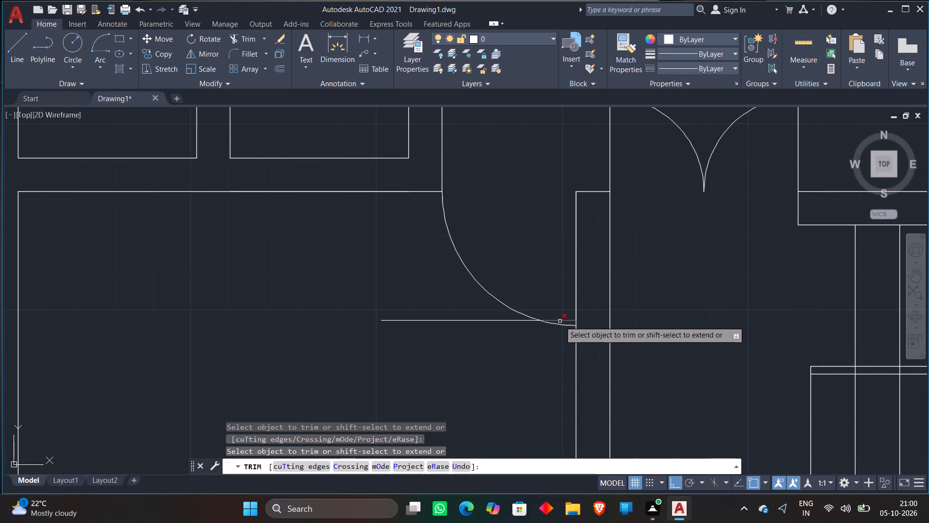
pyautogui.click(560, 321)
pyautogui.click(519, 320)
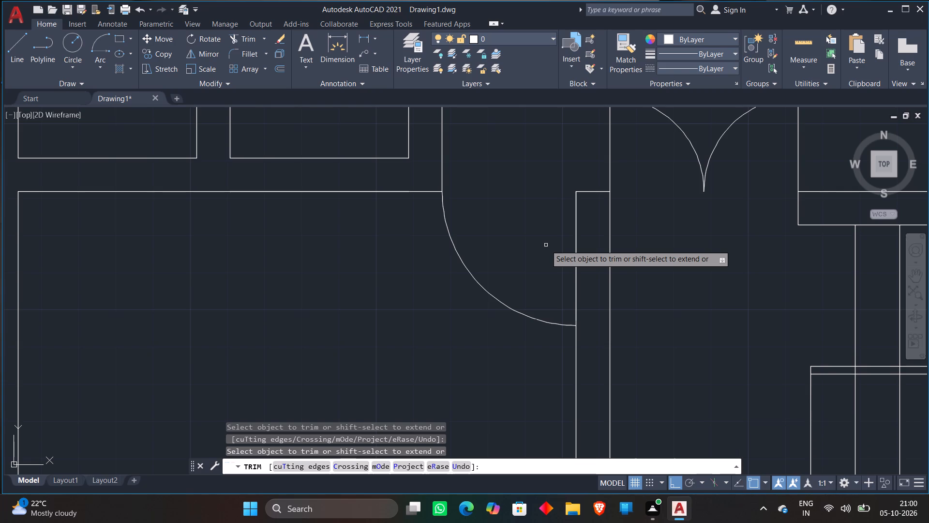
pyautogui.press('Escape')
# Extend the facing edges of the two small west rooms east to the tall middle room's west wall line.
pyautogui.scroll(-2, 537, 257)
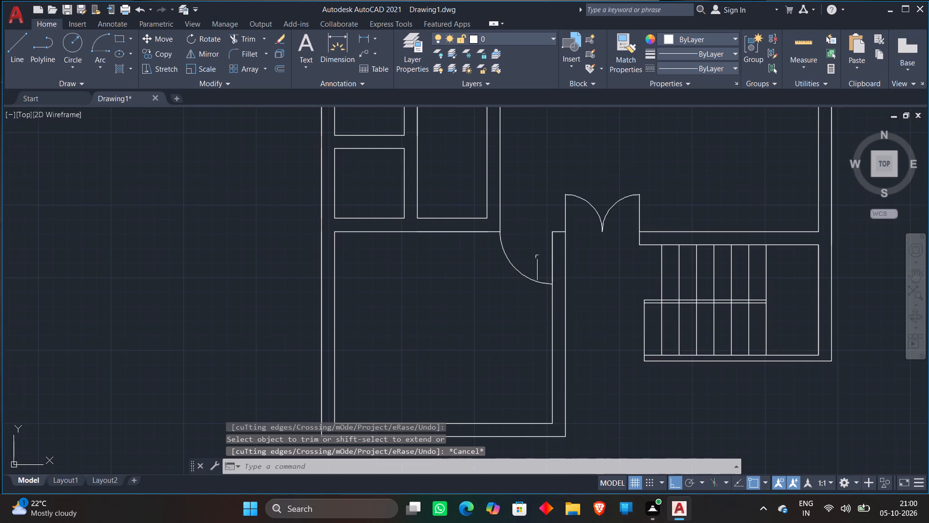
pyautogui.scroll(-1, 541, 220)
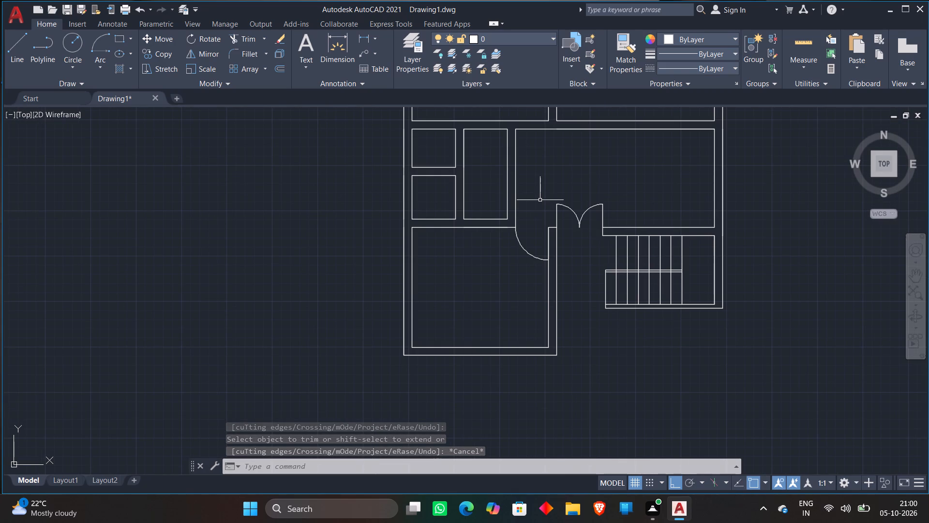
pyautogui.moveTo(536, 200); pyautogui.dragTo(556, 279, button='middle')
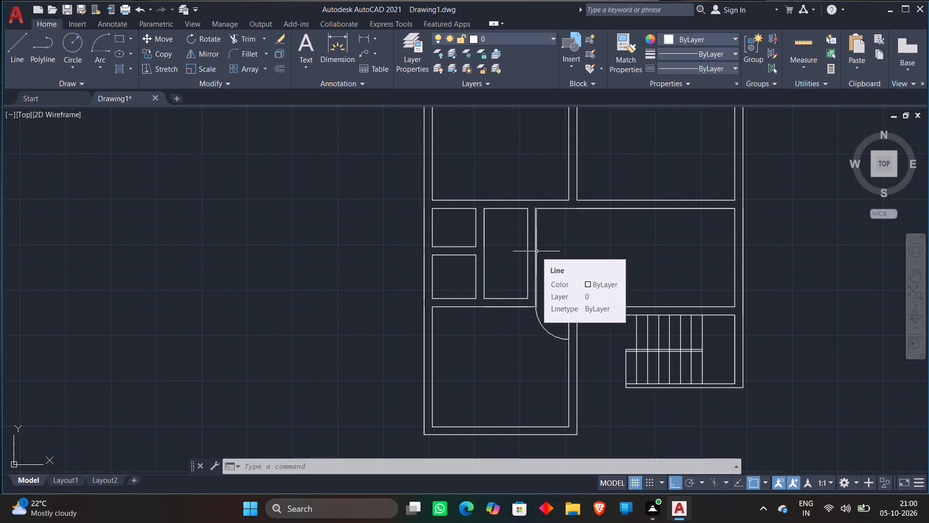
pyautogui.scroll(2, 489, 255)
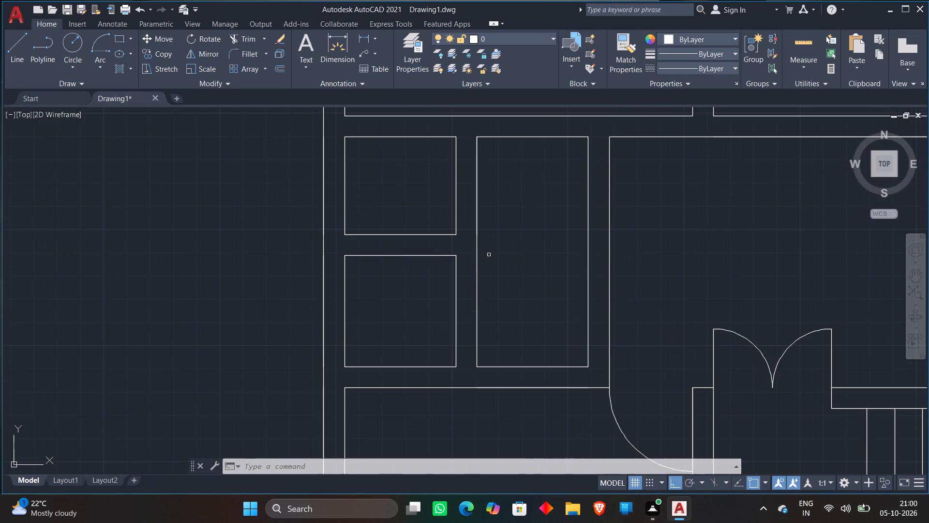
pyautogui.scroll(2, 489, 255)
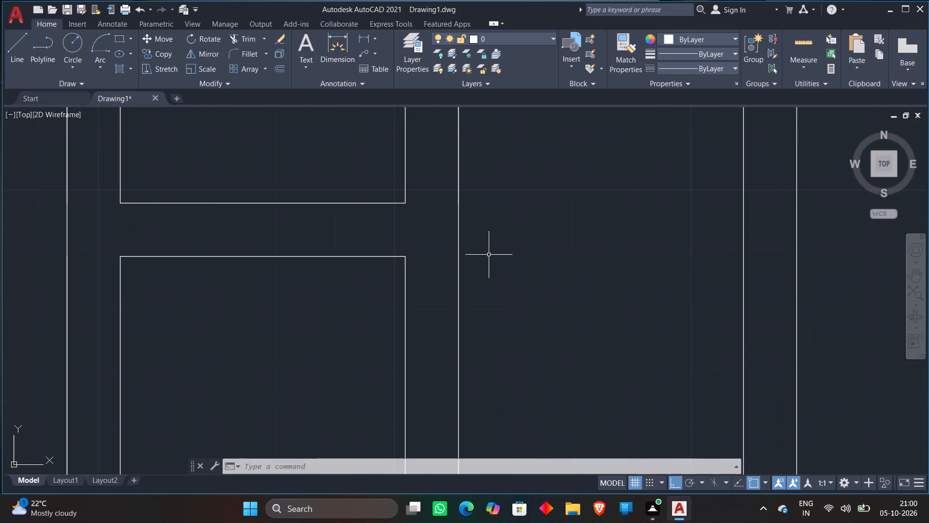
pyautogui.write('EX4')
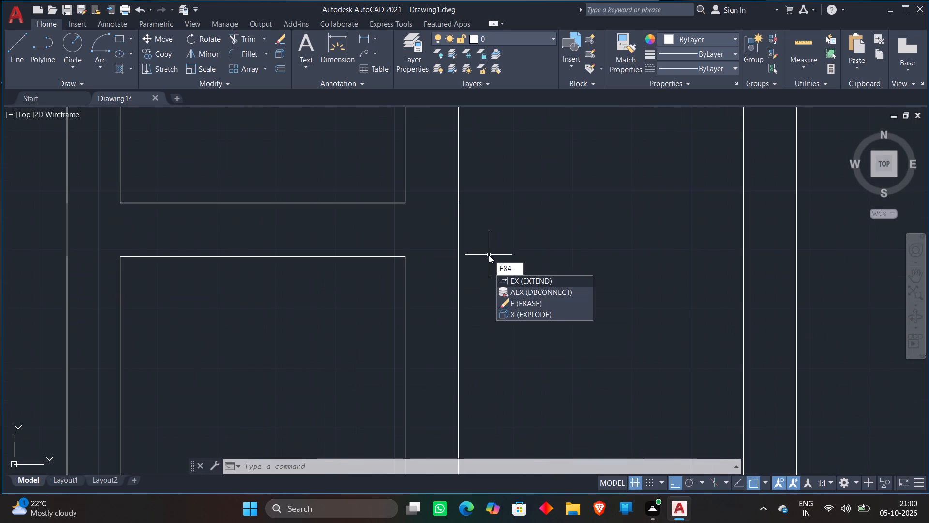
pyautogui.press('BackSpace')
pyautogui.press('Return')
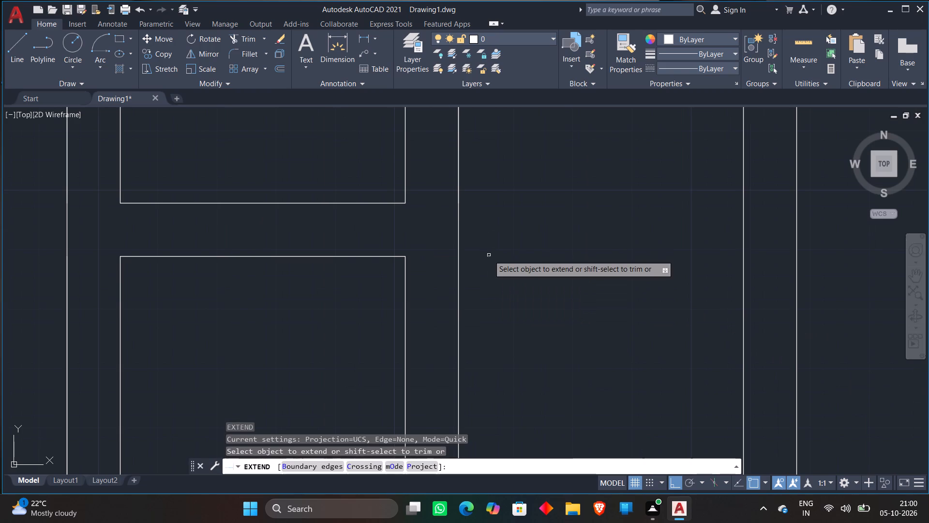
pyautogui.click(388, 202)
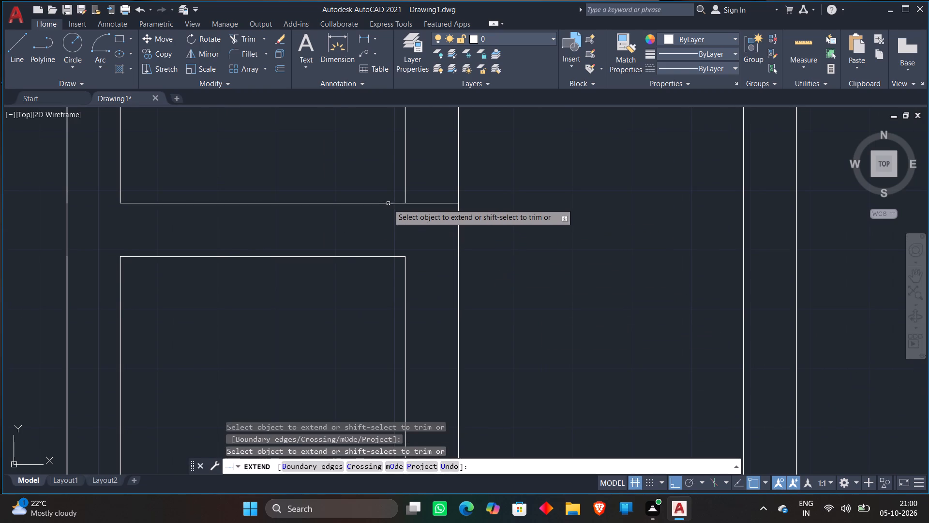
pyautogui.click(390, 257)
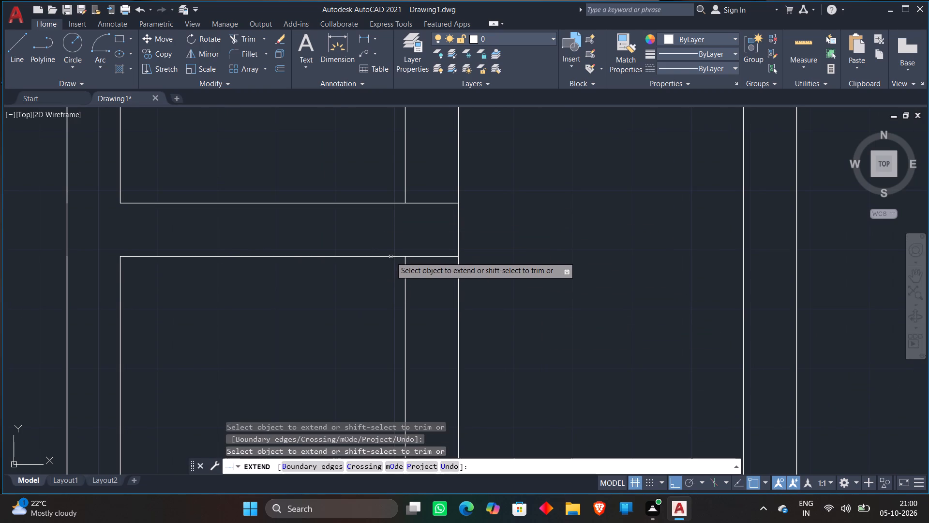
pyautogui.press('Escape')
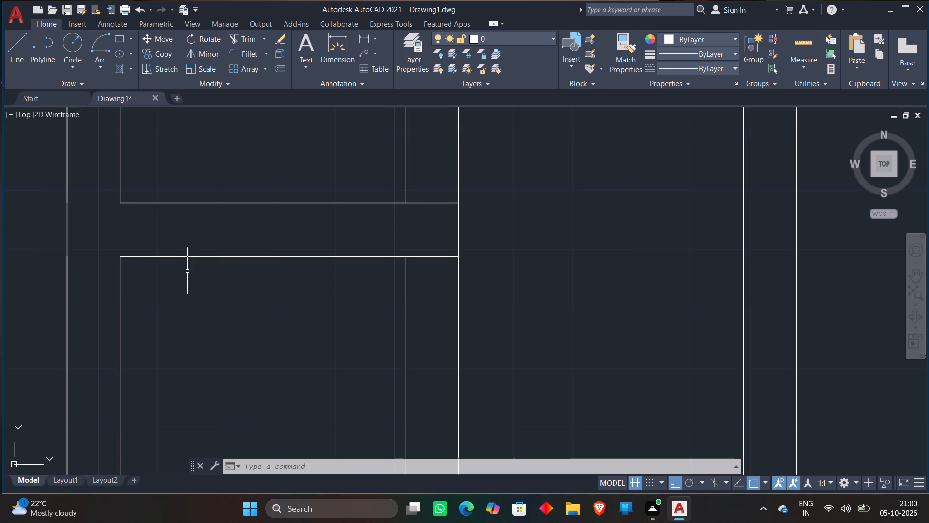
# Draw a 1'6" line south along the east wall from the lower small room's northeast corner.
pyautogui.scroll(-1, 202, 307)
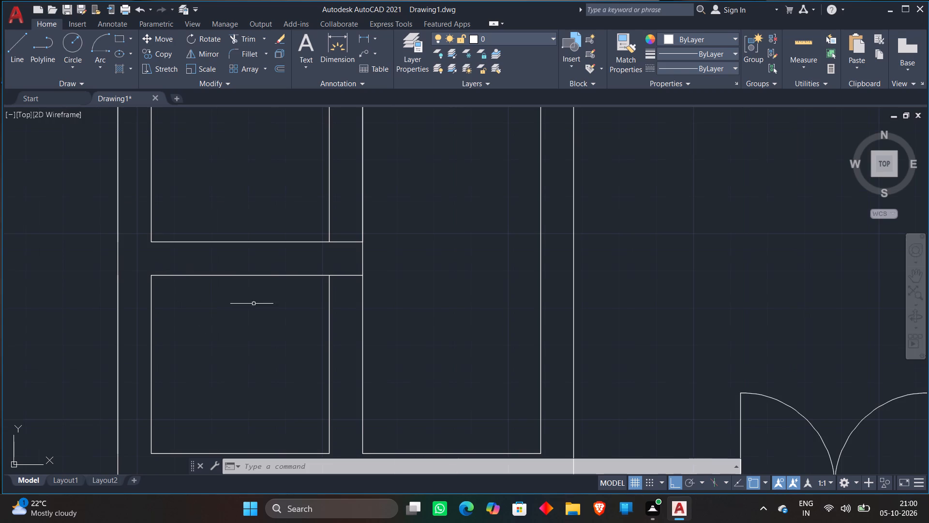
pyautogui.press('l')
pyautogui.press('Return')
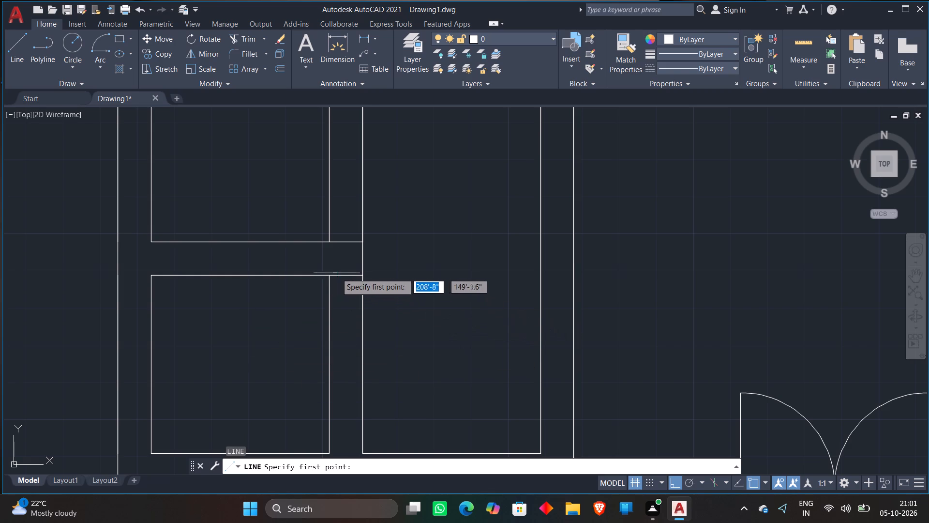
pyautogui.click(330, 274)
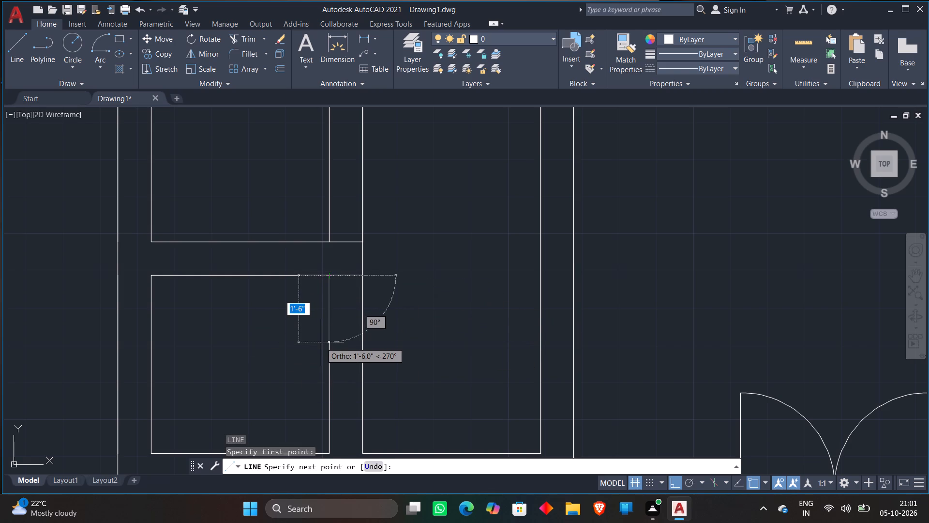
pyautogui.write('1\'6"')
pyautogui.press('Return')
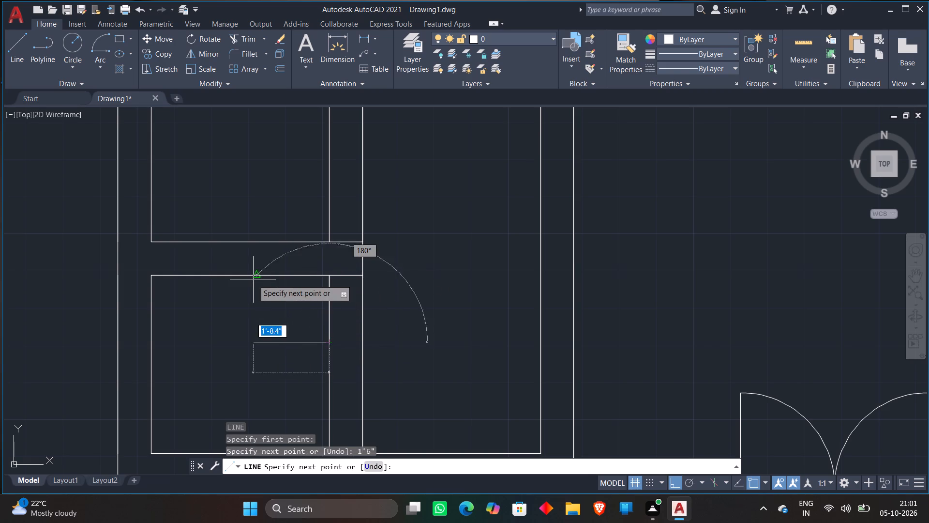
pyautogui.press('Escape')
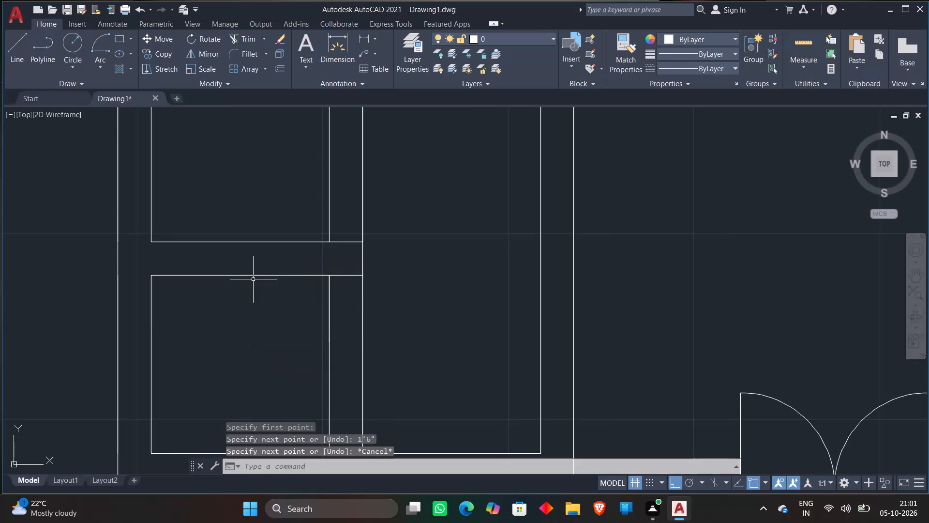
# Start another line for the door opening of the lower small west room.
pyautogui.press('l')
pyautogui.press('Return')
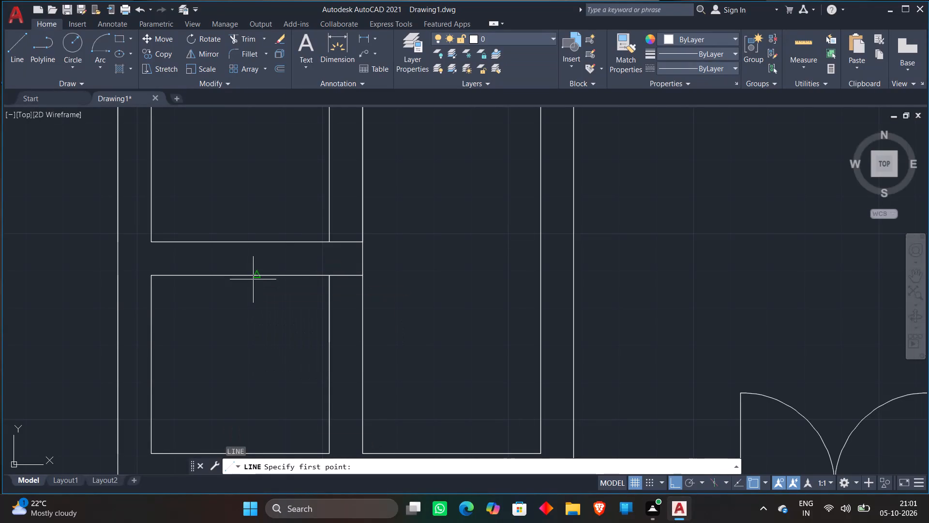
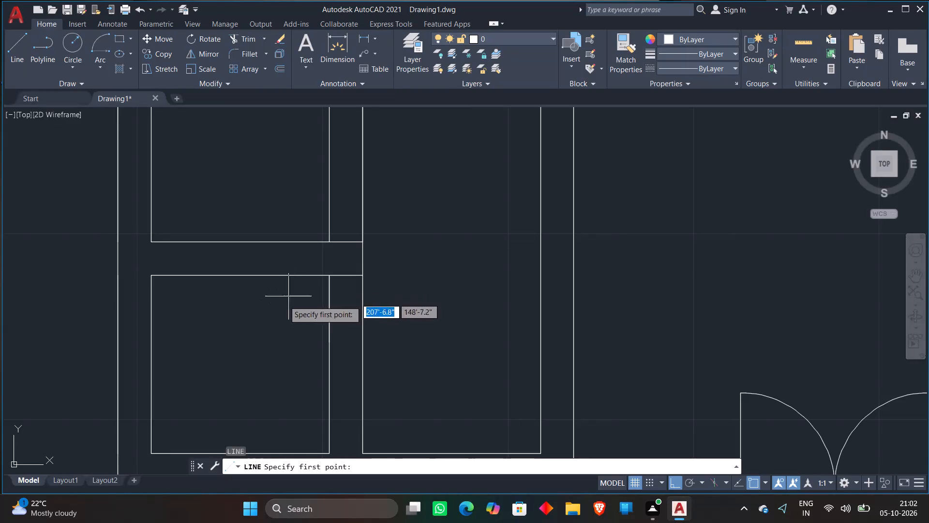
# Draw a line 1'6" west from the lower small west room's northeast corner, continuing with a short line south into the room.
pyautogui.click(329, 277)
pyautogui.press('1')
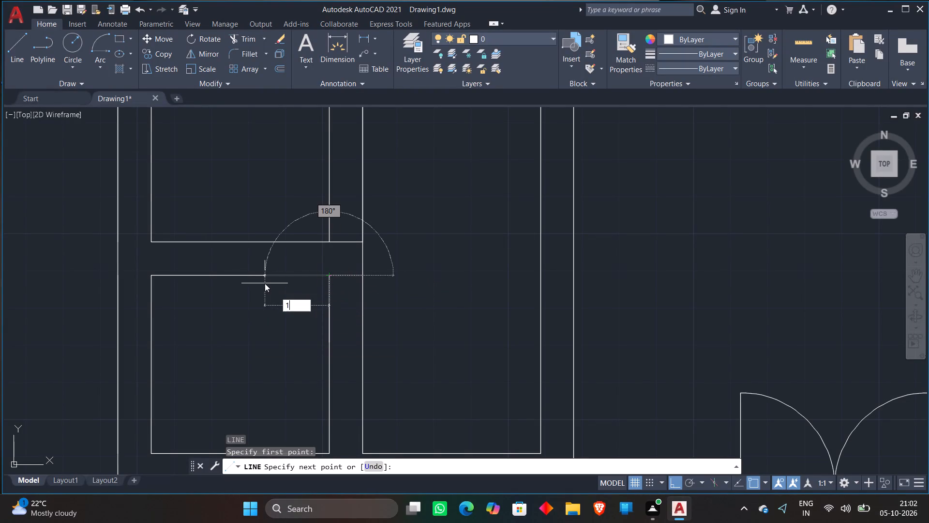
pyautogui.write('\'6"')
pyautogui.press('Return')
pyautogui.click(291, 346)
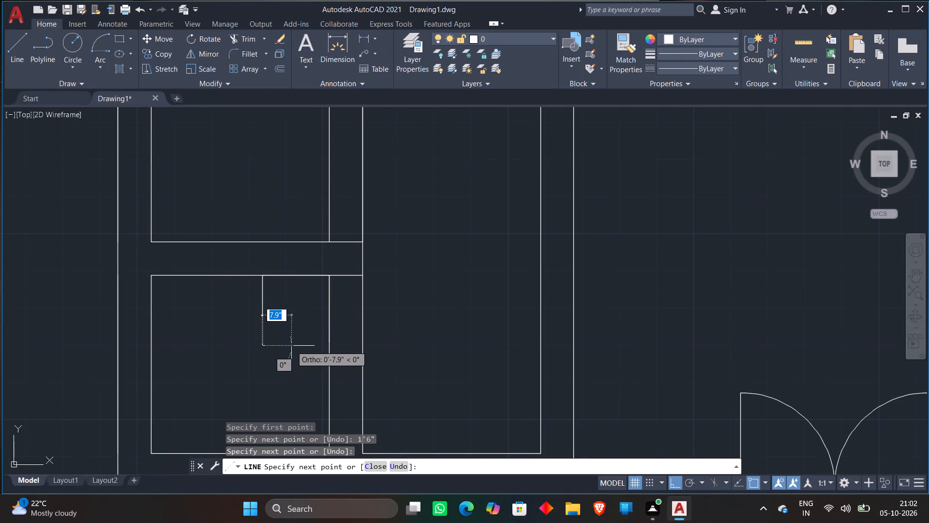
pyautogui.press('Escape')
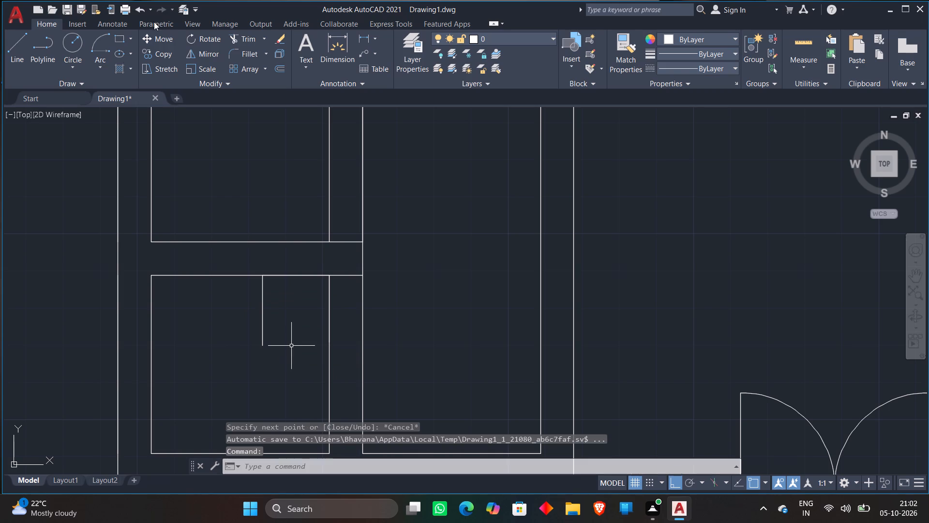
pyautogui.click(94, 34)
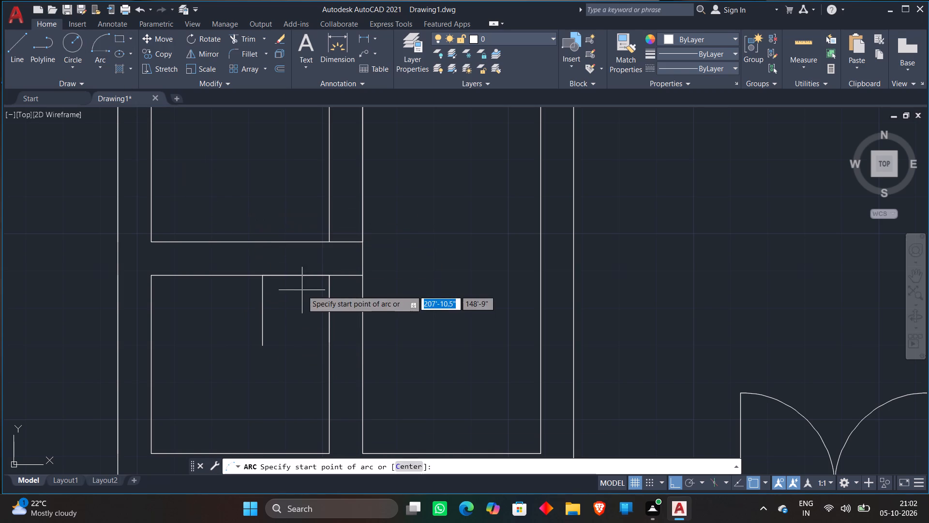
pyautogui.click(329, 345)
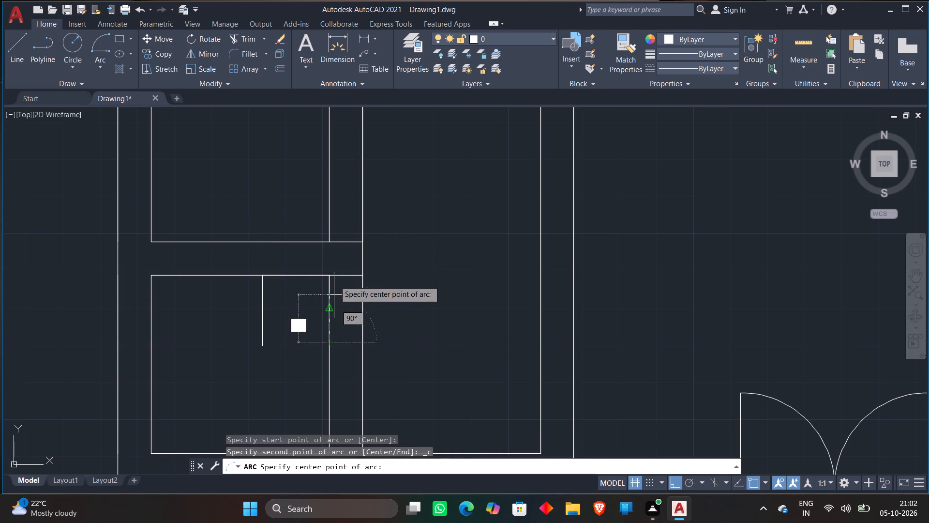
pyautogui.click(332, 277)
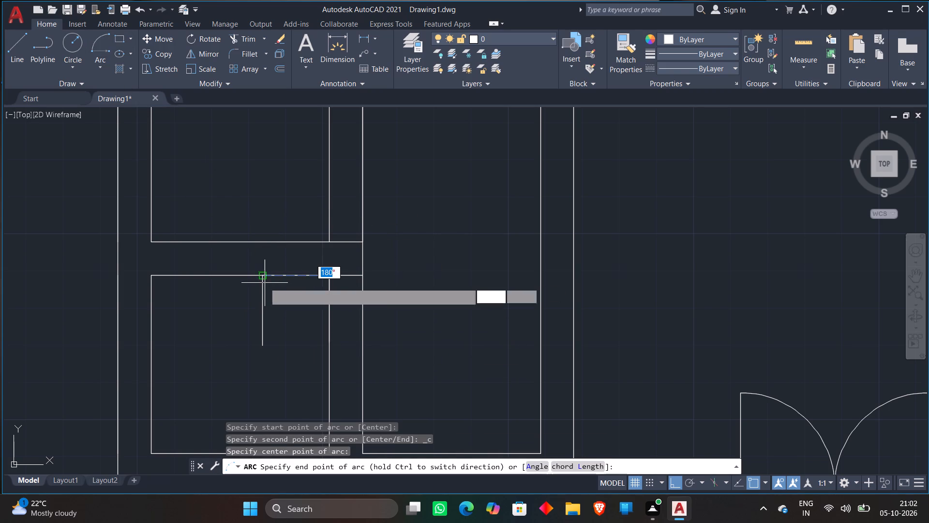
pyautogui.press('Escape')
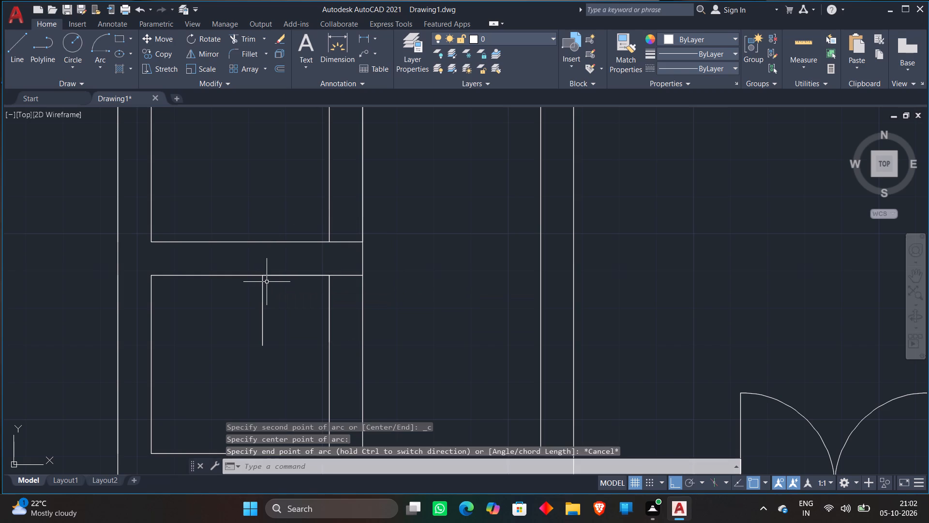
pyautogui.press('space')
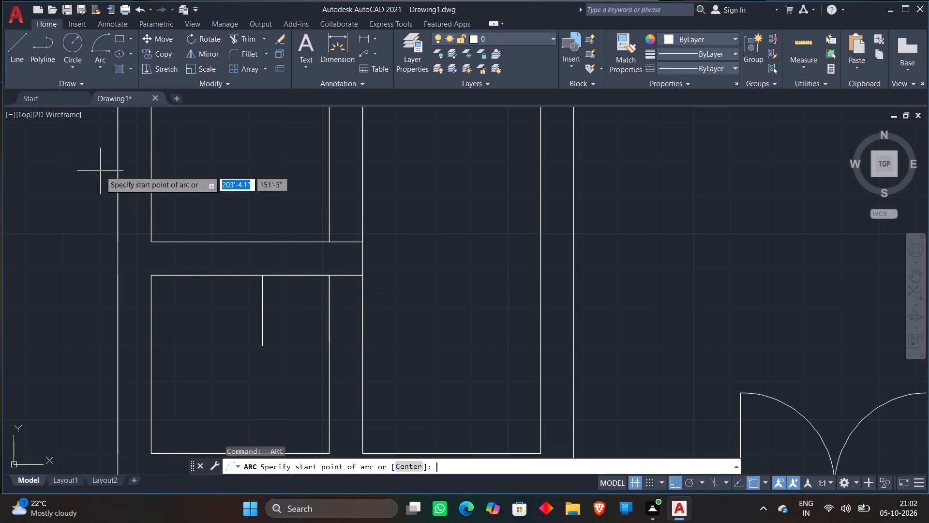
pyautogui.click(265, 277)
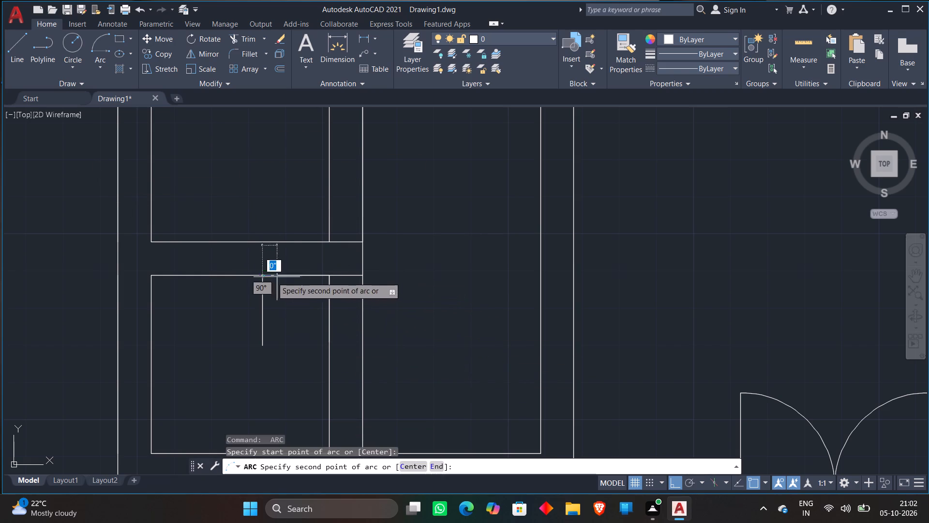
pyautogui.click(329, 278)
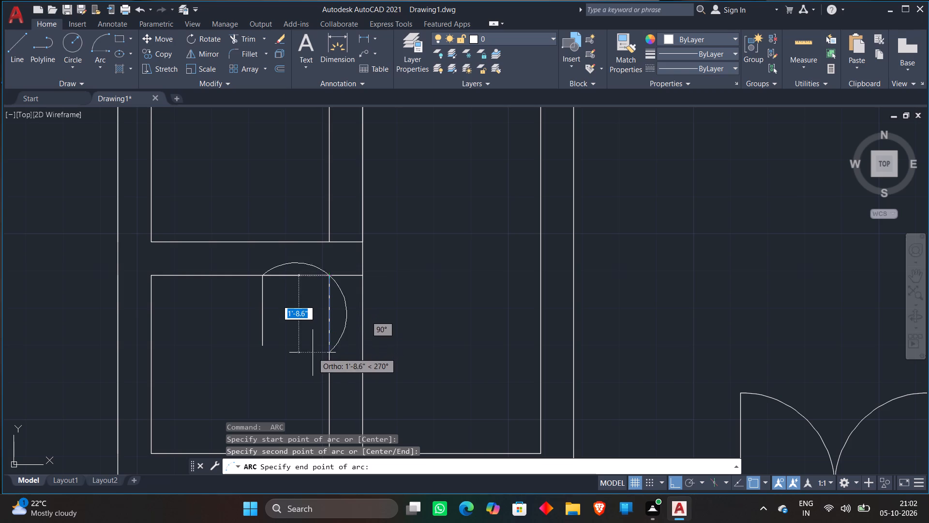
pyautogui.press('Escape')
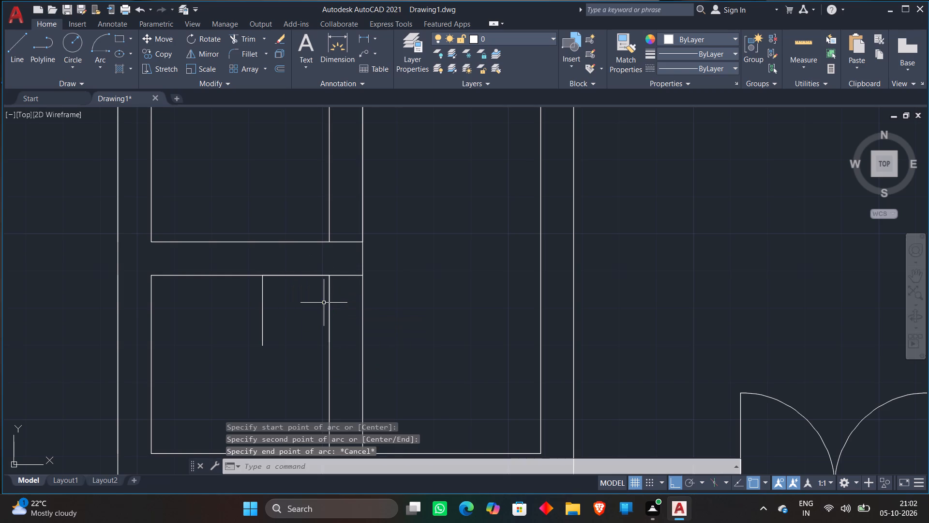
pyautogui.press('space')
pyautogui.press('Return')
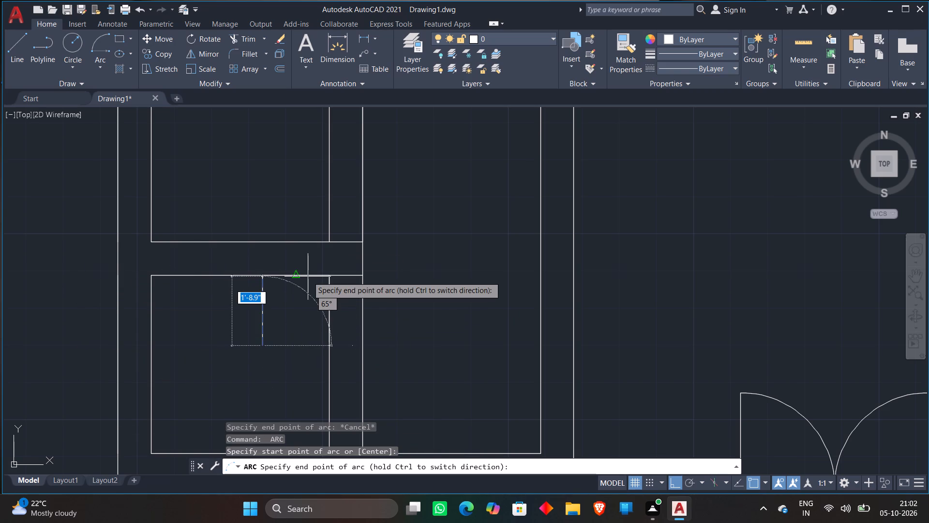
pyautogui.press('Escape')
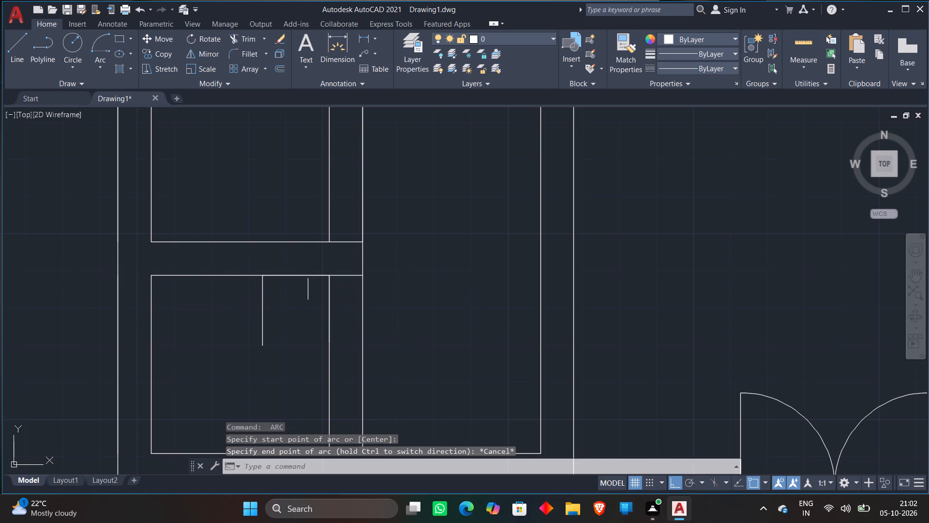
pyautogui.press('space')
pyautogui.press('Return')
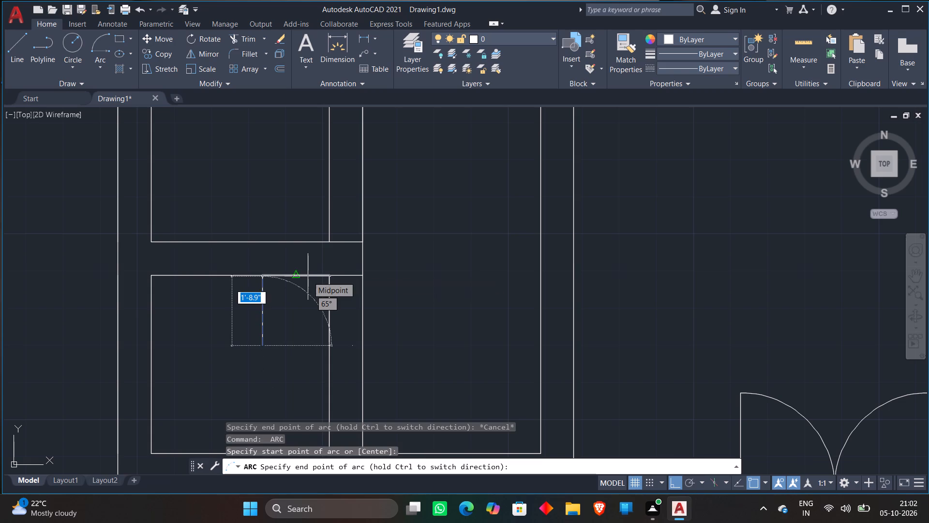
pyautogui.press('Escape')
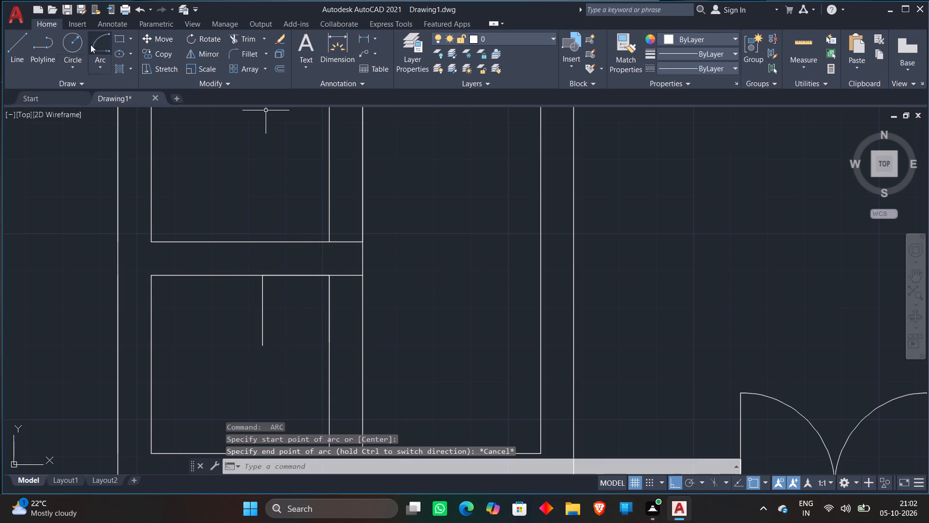
# Draw a door swing arc starting at the lower small room's northeast corner, centred at the east wall's 1'6" line end, sweeping toward the short vertical line's north end.
pyautogui.click(103, 39)
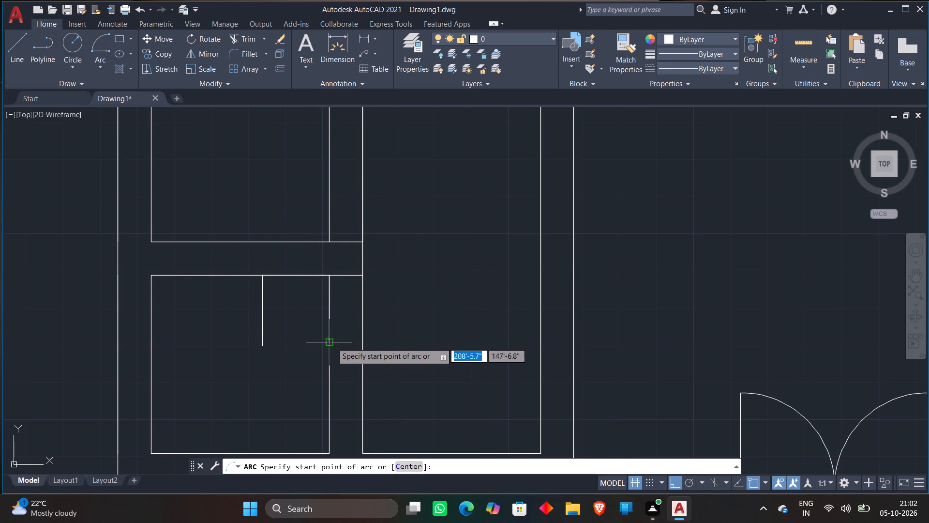
pyautogui.click(328, 274)
pyautogui.click(331, 338)
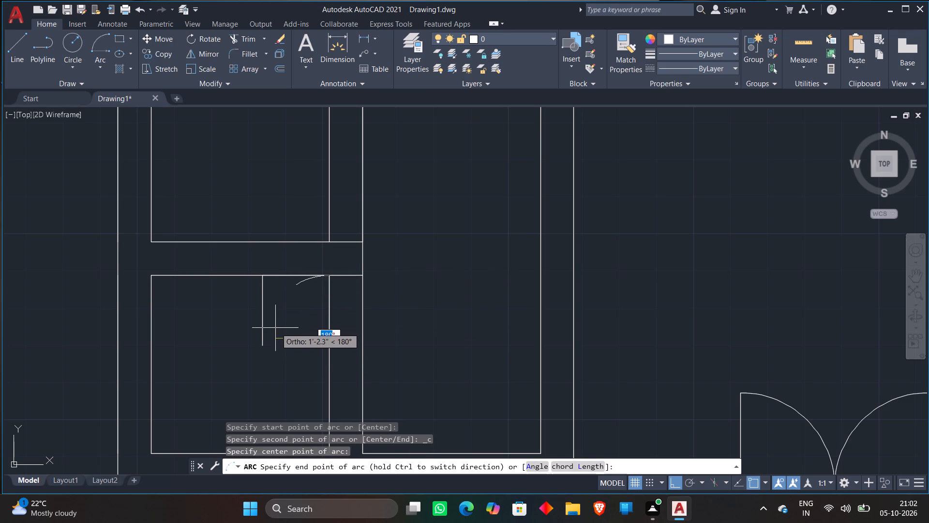
pyautogui.click(265, 280)
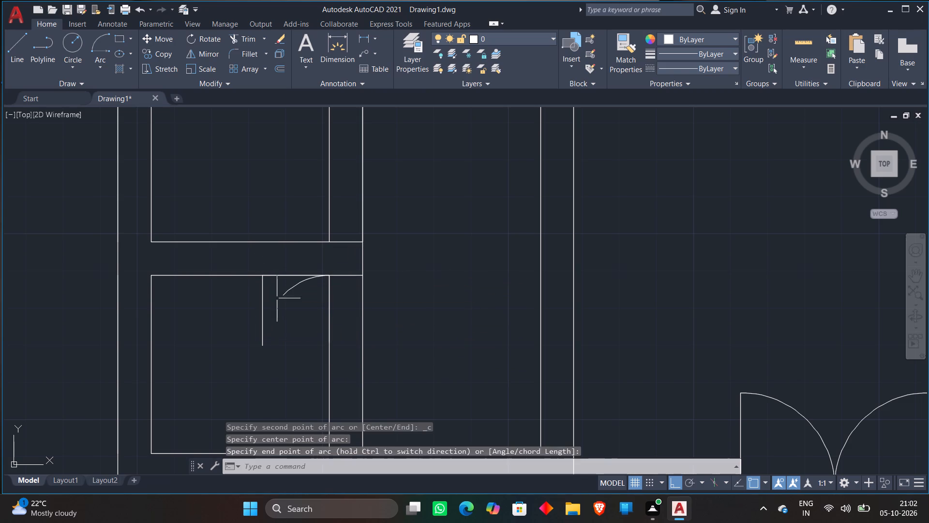
pyautogui.click(286, 287)
pyautogui.click(293, 288)
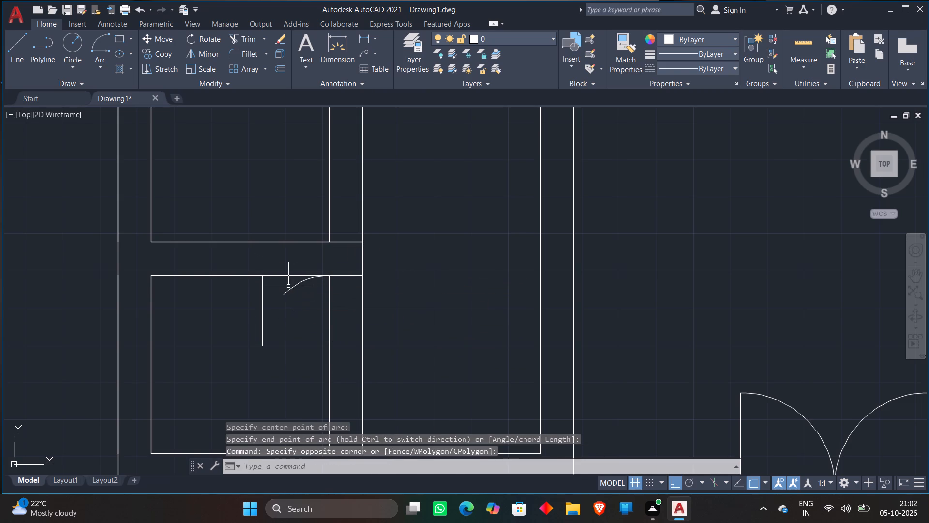
pyautogui.click(288, 286)
pyautogui.press('Escape')
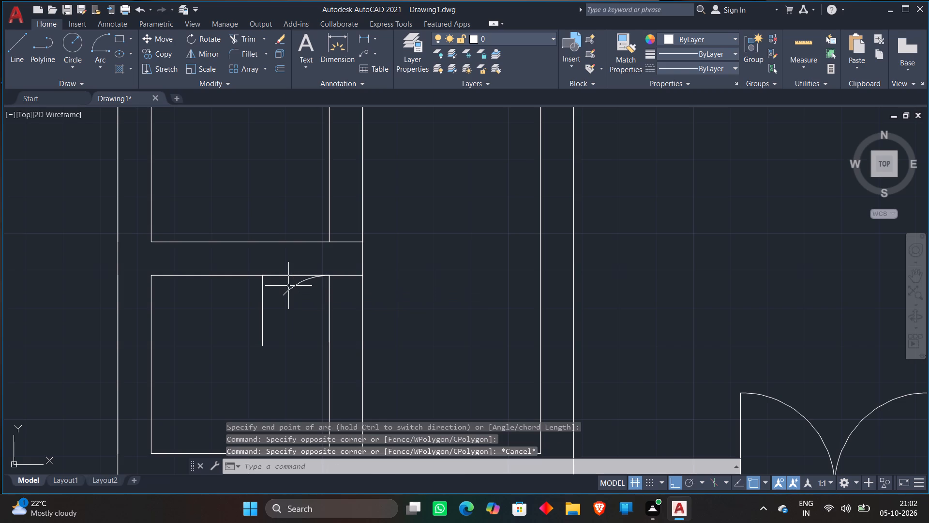
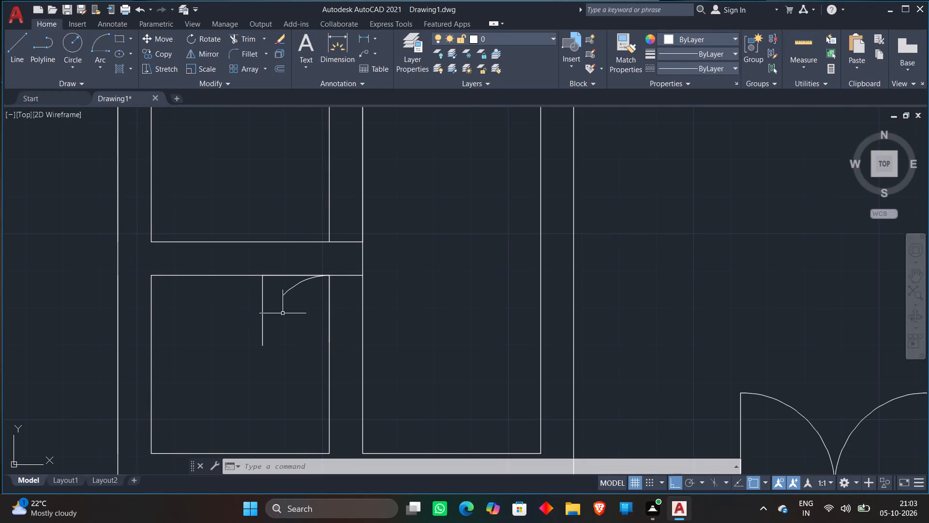
# Delete the partial door swing arc inside the lower small west room.
pyautogui.click(305, 275)
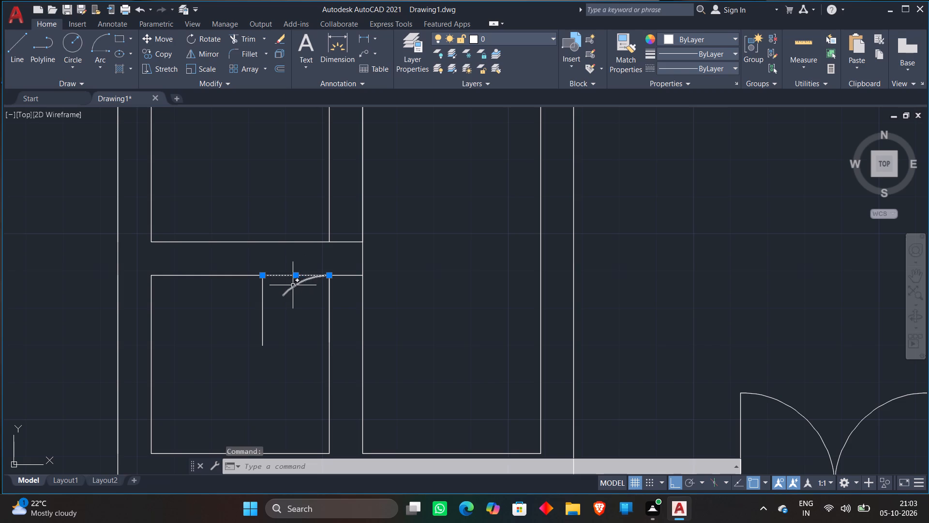
pyautogui.click(293, 285)
pyautogui.press('Escape')
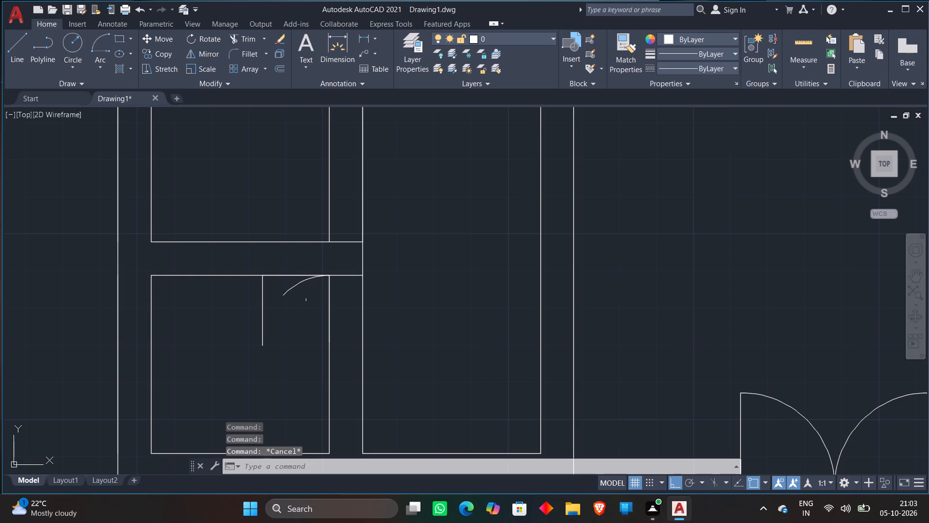
pyautogui.click(296, 282)
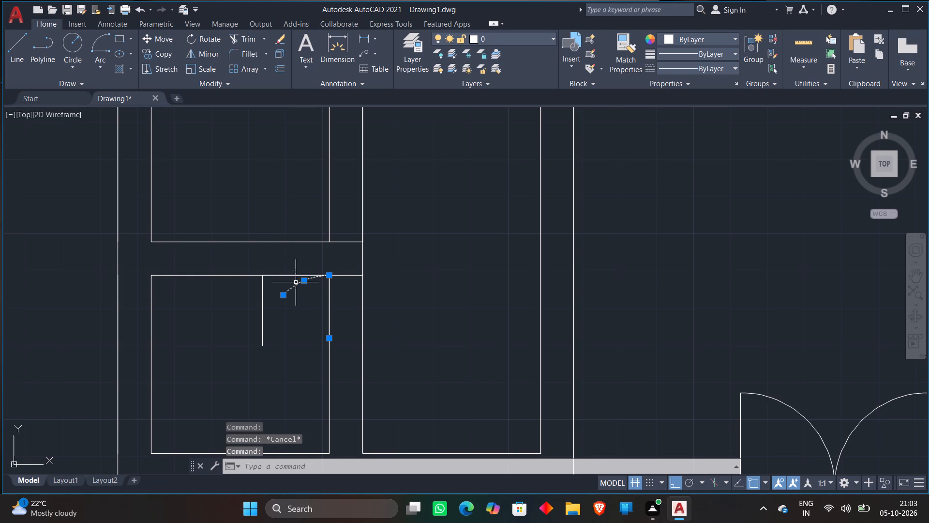
pyautogui.press('Delete')
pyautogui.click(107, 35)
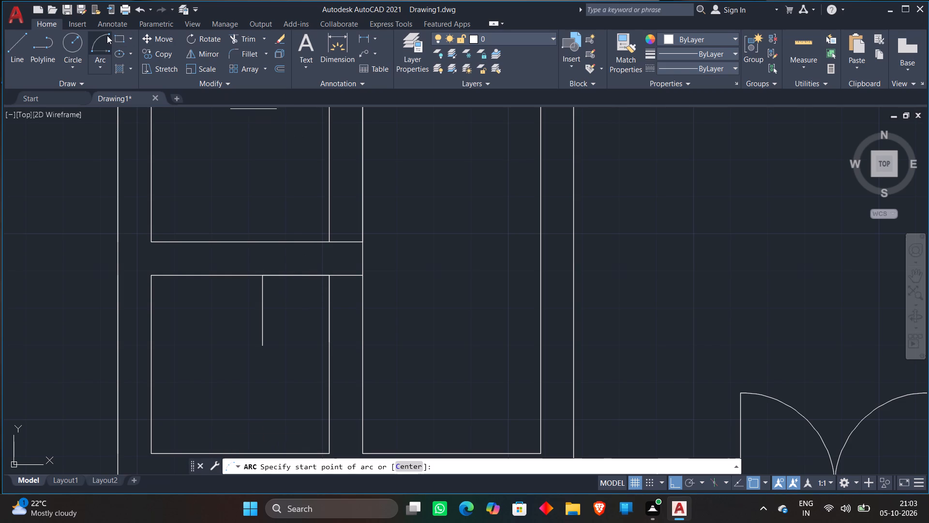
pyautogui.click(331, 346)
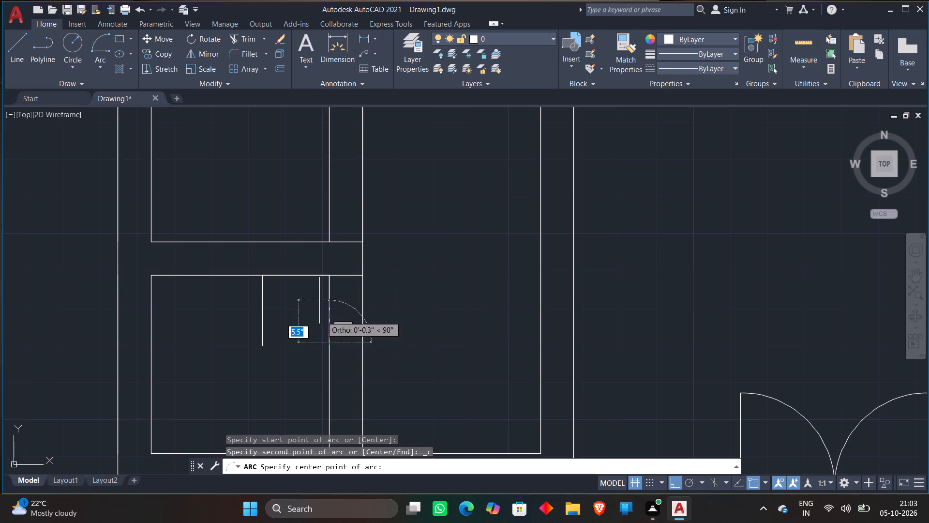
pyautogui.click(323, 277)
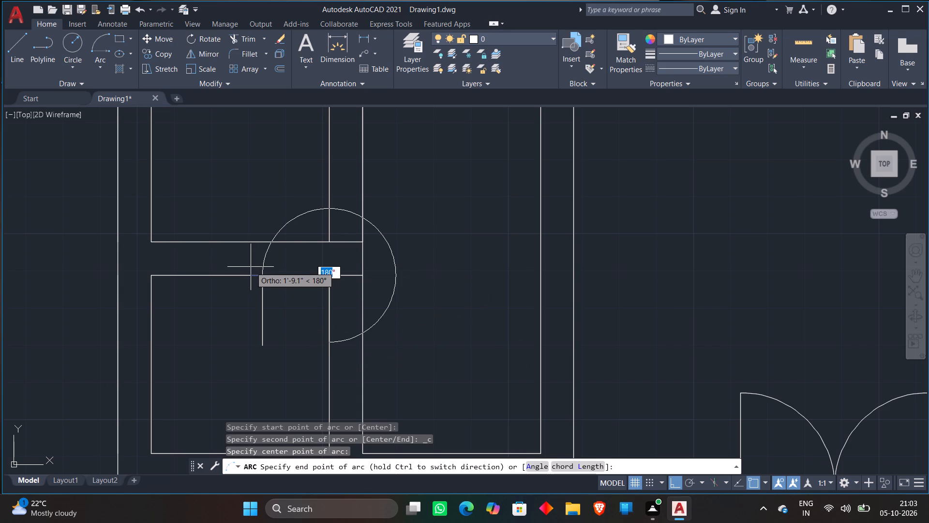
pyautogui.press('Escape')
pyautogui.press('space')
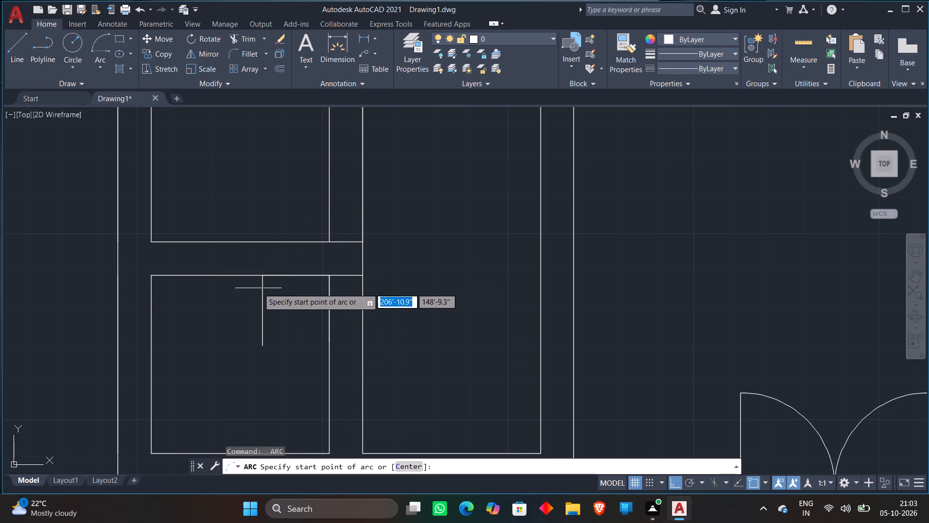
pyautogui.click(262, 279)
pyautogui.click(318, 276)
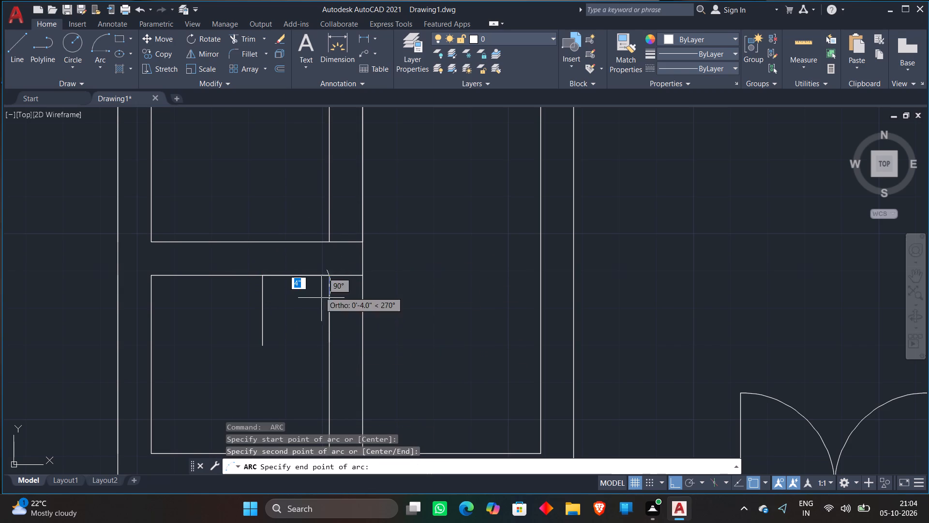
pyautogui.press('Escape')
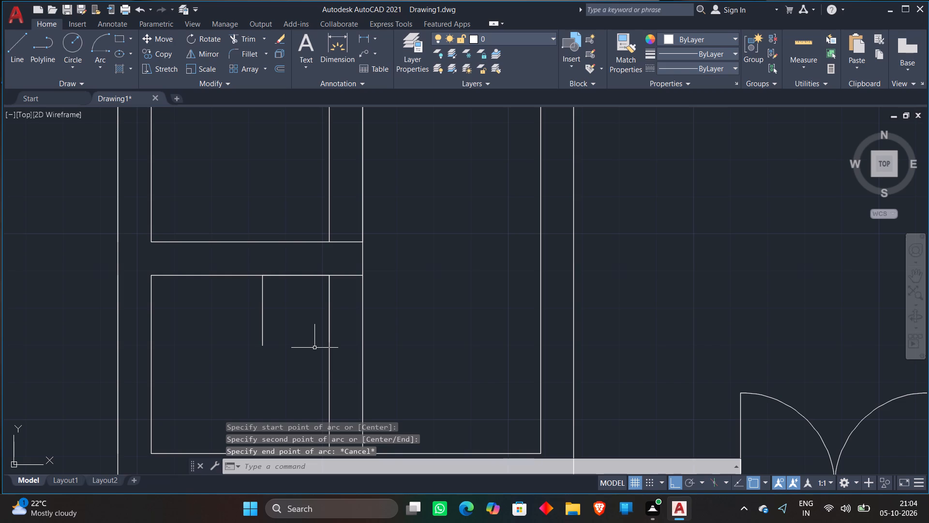
# Draw a line from the lower small west room's northeast corner south along its east wall, doubling back north to just below the corner.
pyautogui.press('l')
pyautogui.press('Return')
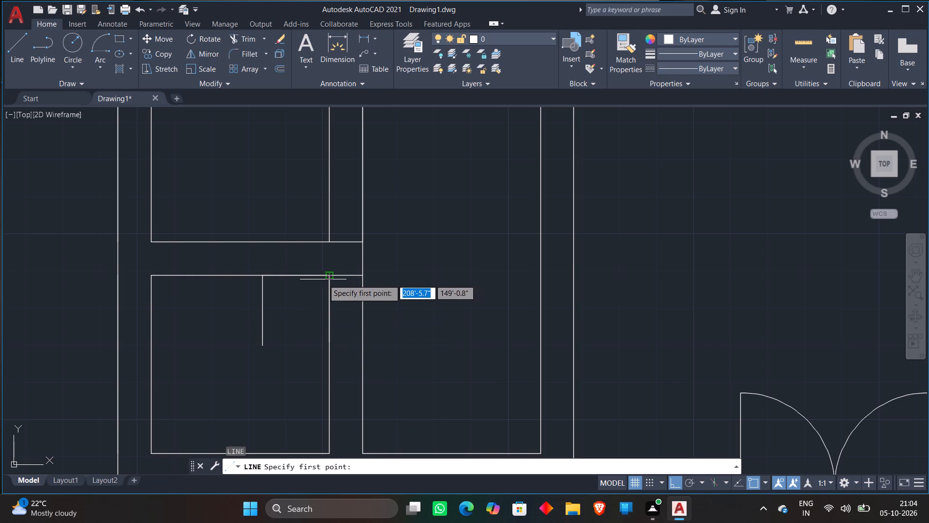
pyautogui.click(325, 276)
pyautogui.click(327, 351)
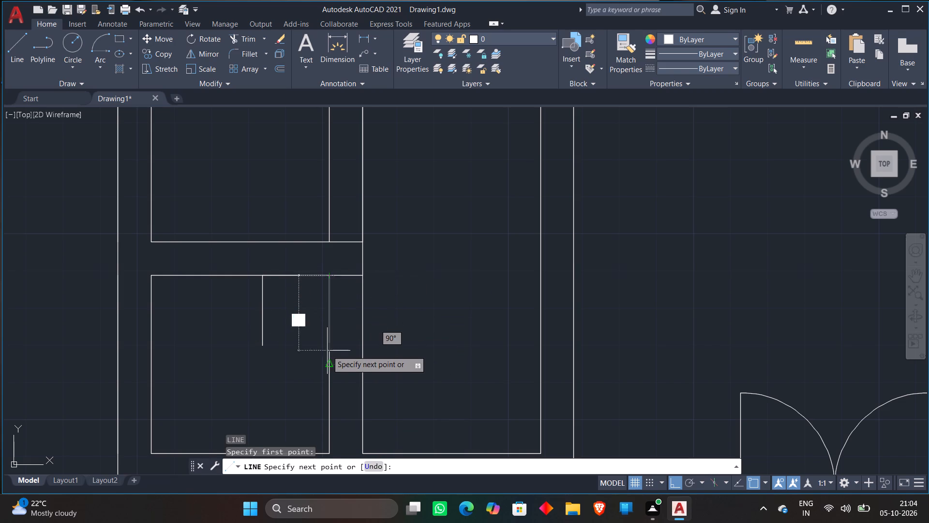
pyautogui.click(263, 282)
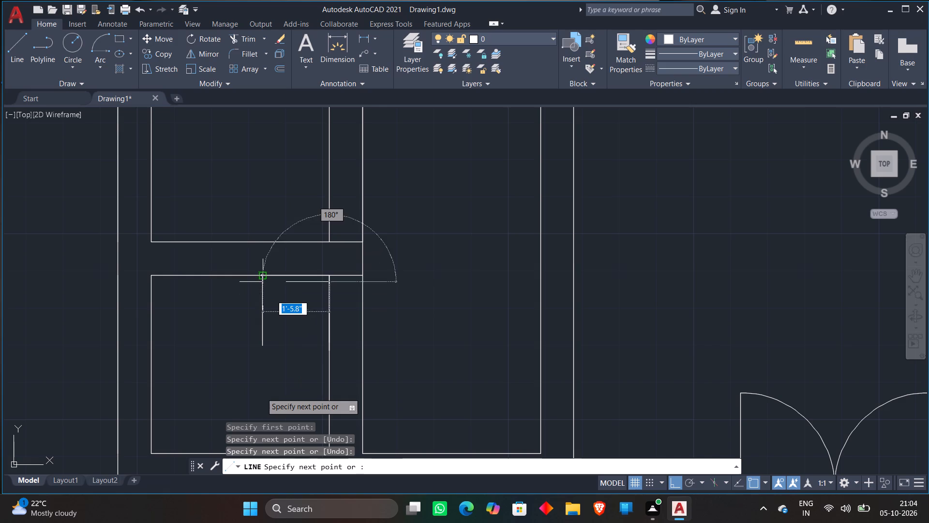
pyautogui.press('Escape')
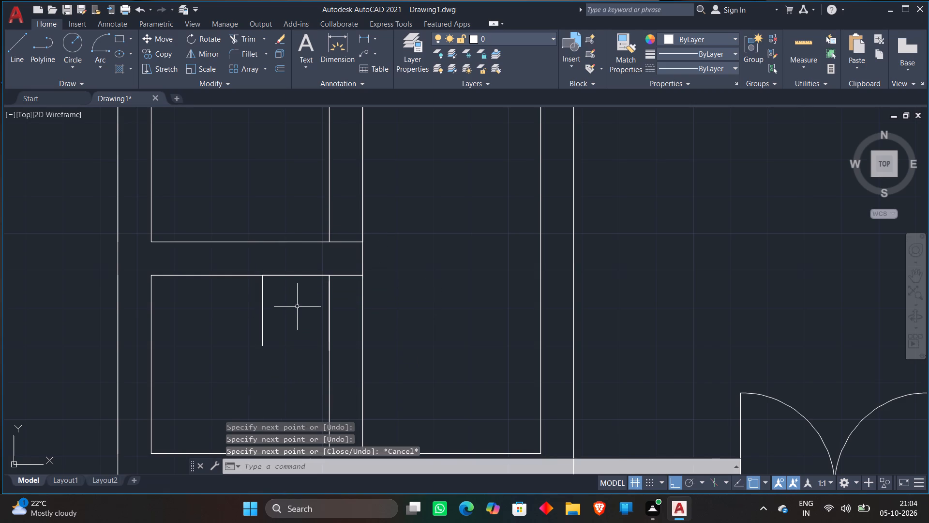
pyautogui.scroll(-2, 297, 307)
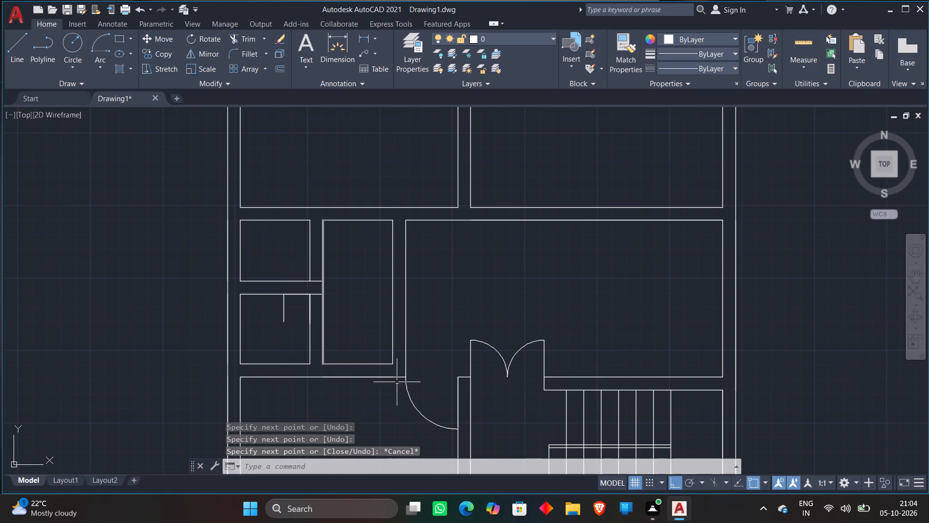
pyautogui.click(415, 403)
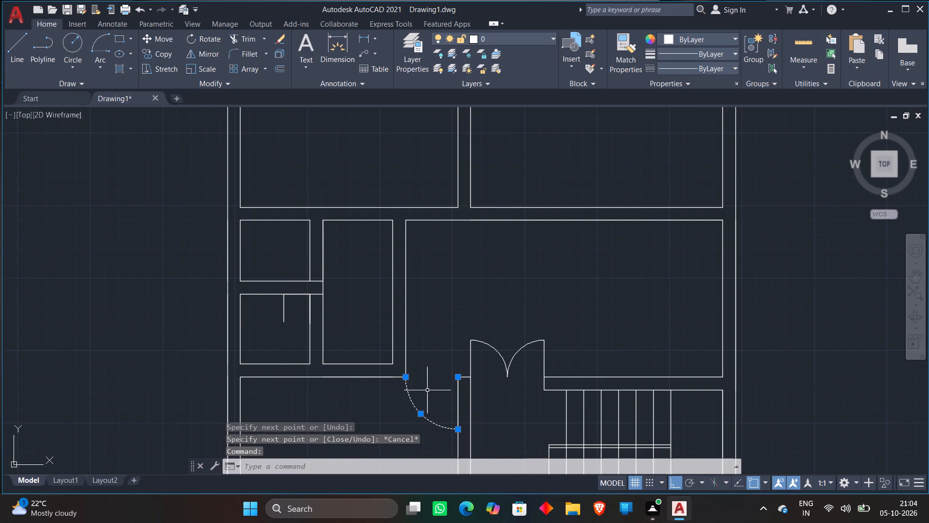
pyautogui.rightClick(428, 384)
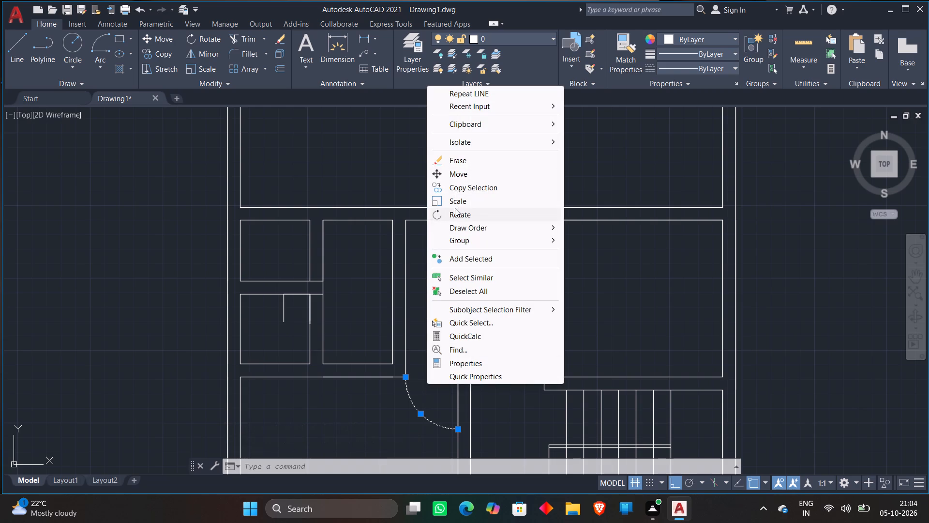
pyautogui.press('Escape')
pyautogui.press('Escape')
# Delete the short vertical line hanging from the north wall inside the lower small west room.
pyautogui.scroll(2, 286, 319)
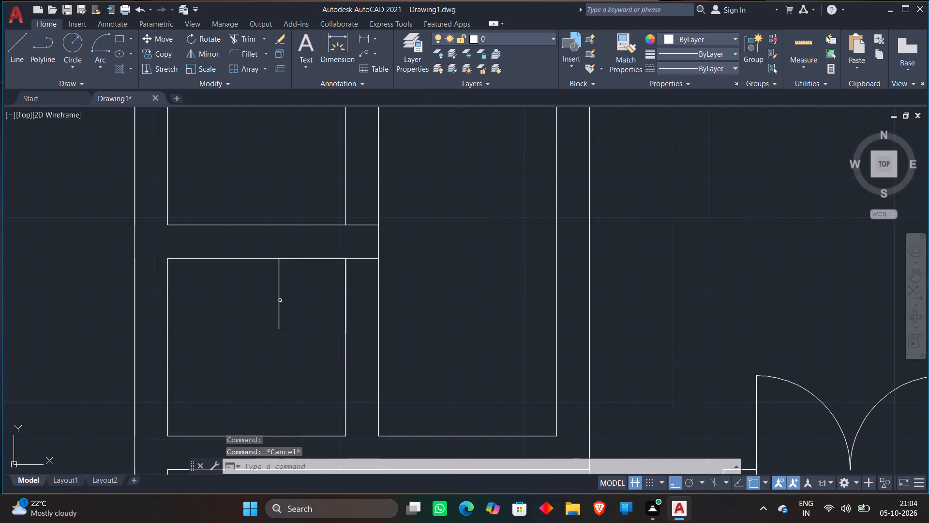
pyautogui.click(279, 301)
pyautogui.press('Delete')
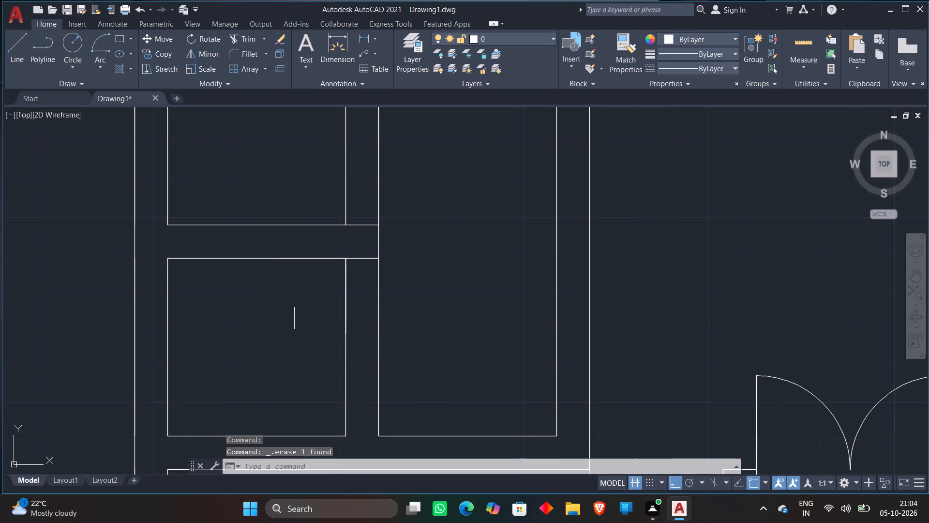
pyautogui.press('space')
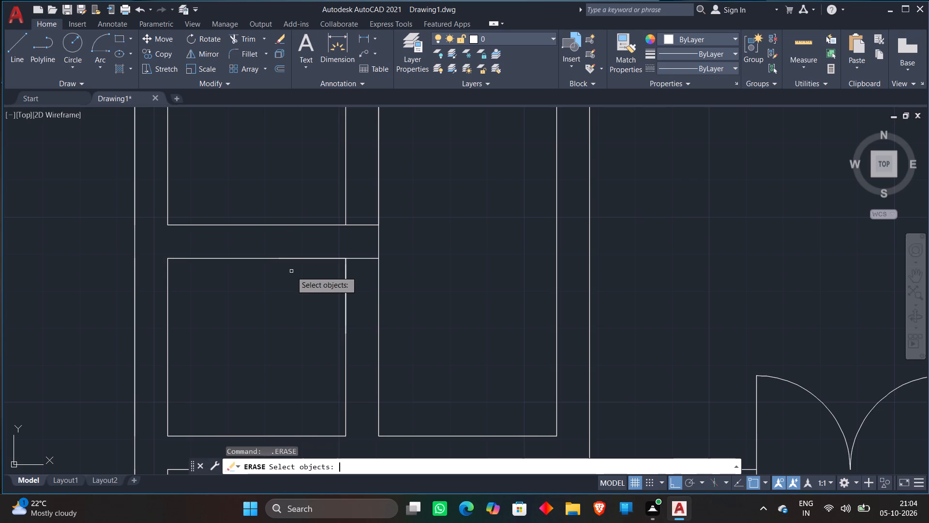
pyautogui.press('Return')
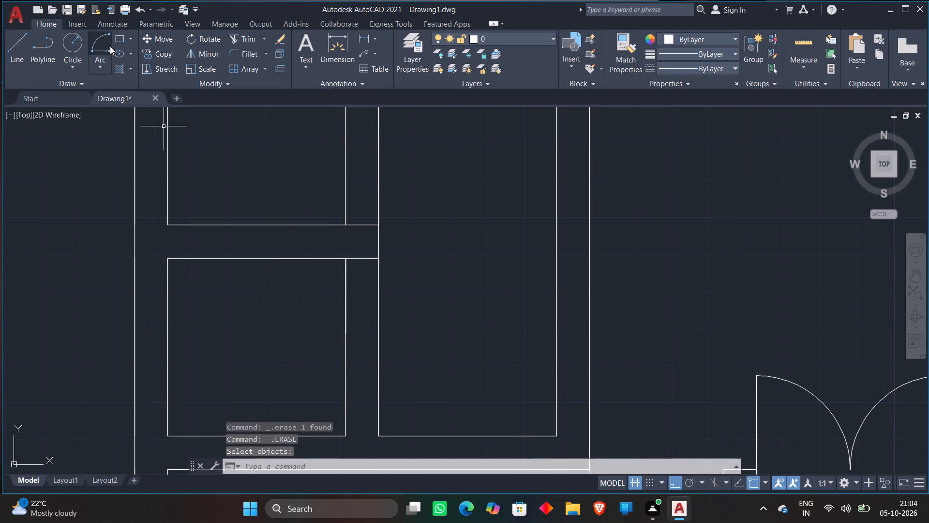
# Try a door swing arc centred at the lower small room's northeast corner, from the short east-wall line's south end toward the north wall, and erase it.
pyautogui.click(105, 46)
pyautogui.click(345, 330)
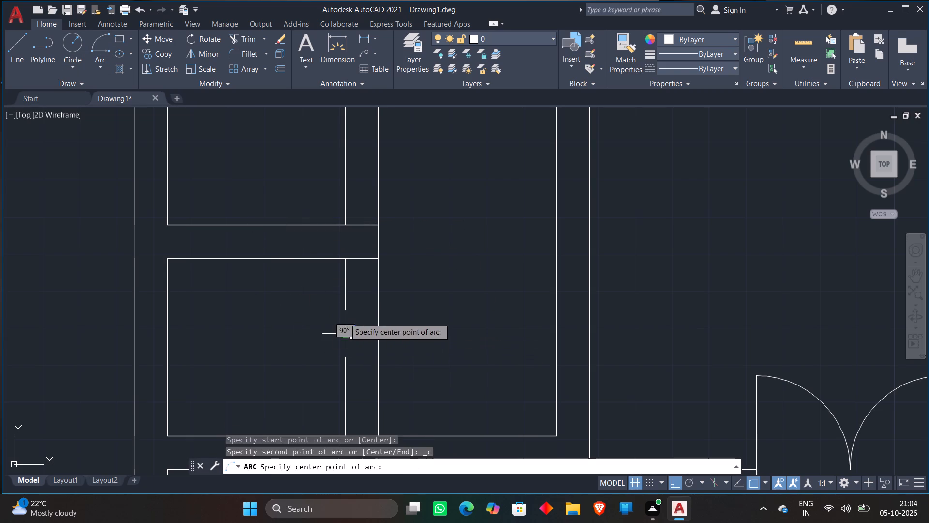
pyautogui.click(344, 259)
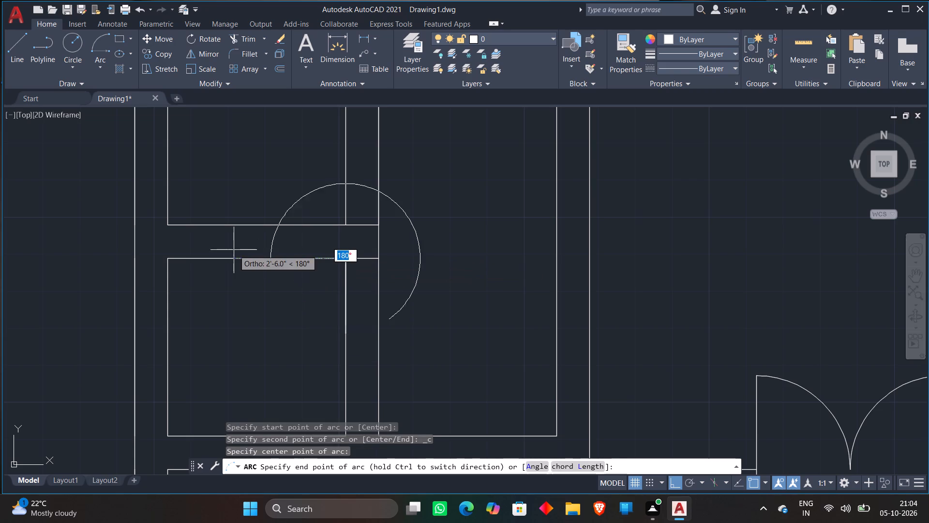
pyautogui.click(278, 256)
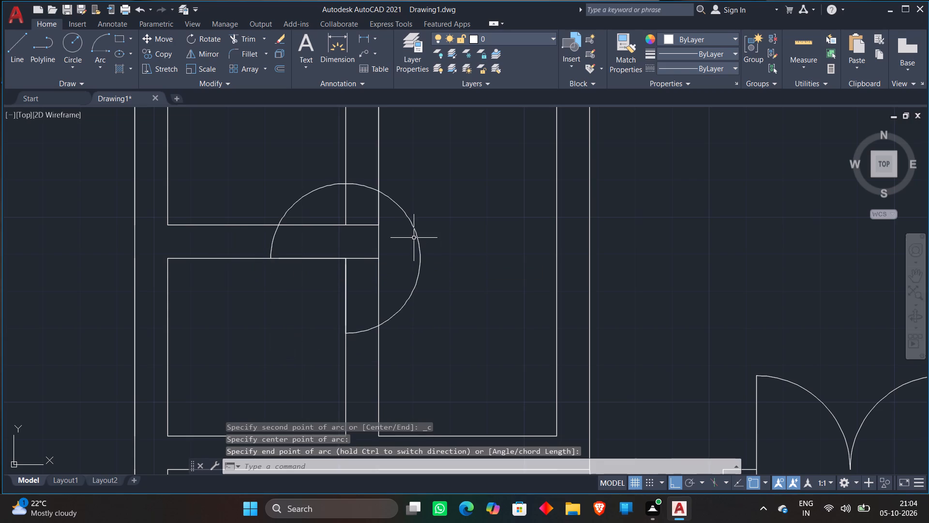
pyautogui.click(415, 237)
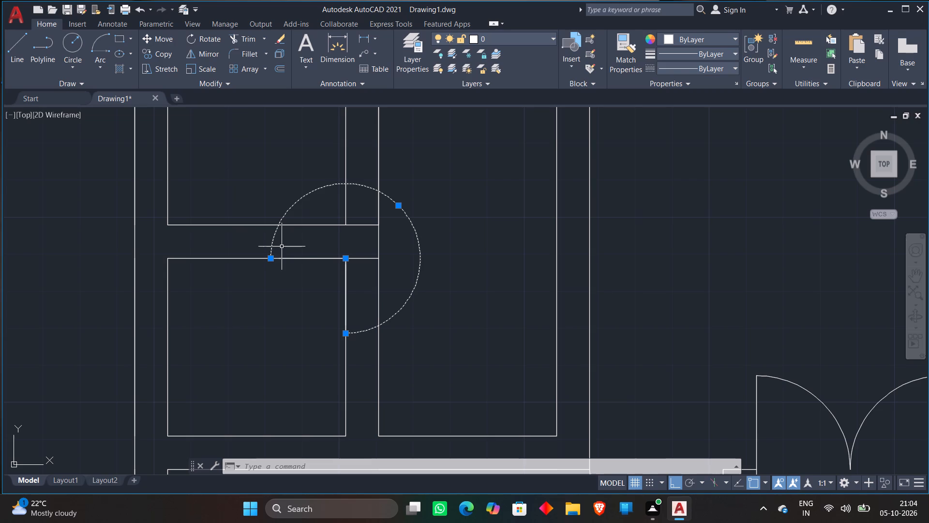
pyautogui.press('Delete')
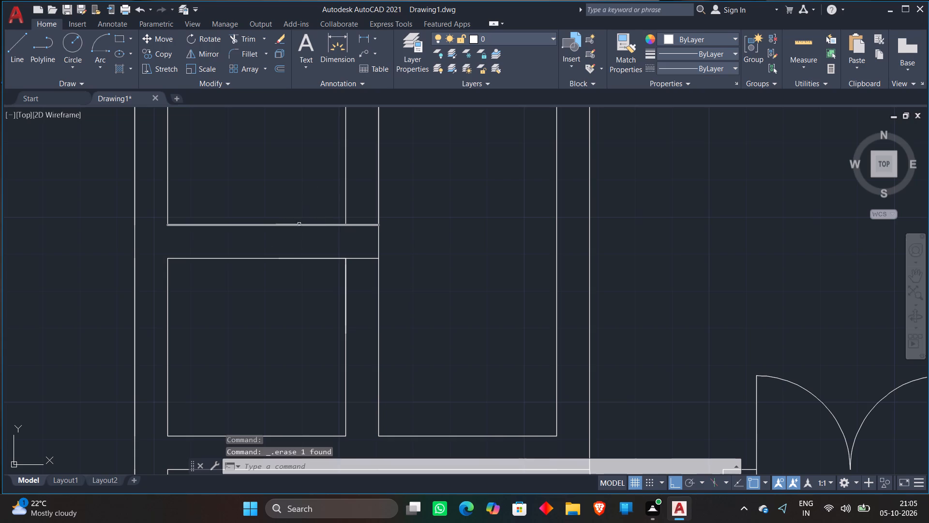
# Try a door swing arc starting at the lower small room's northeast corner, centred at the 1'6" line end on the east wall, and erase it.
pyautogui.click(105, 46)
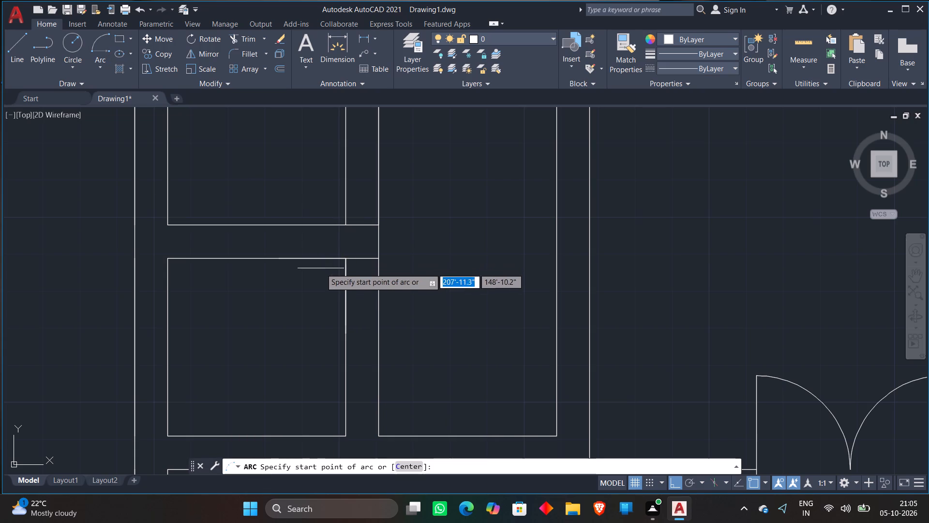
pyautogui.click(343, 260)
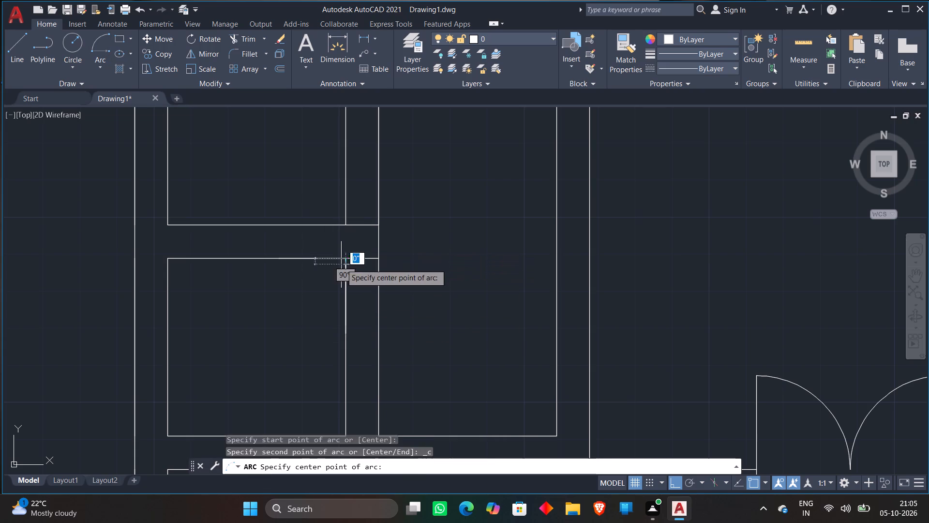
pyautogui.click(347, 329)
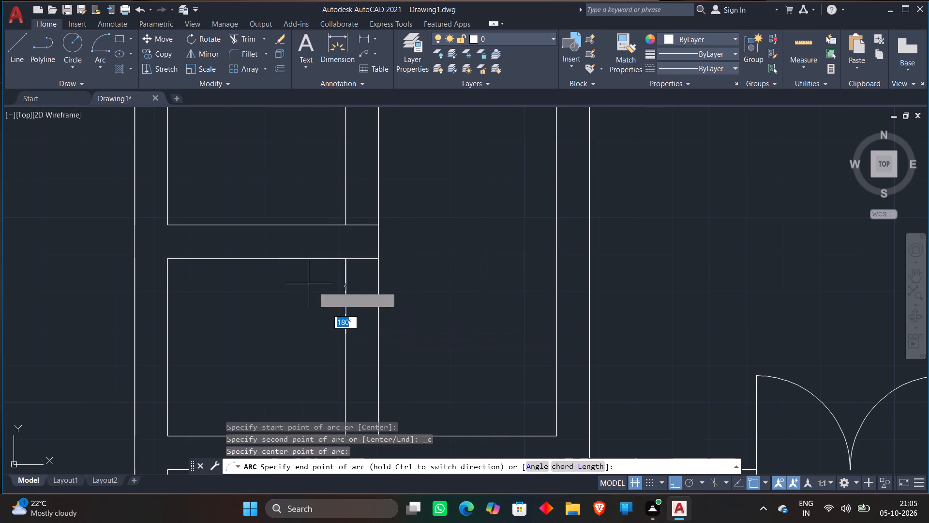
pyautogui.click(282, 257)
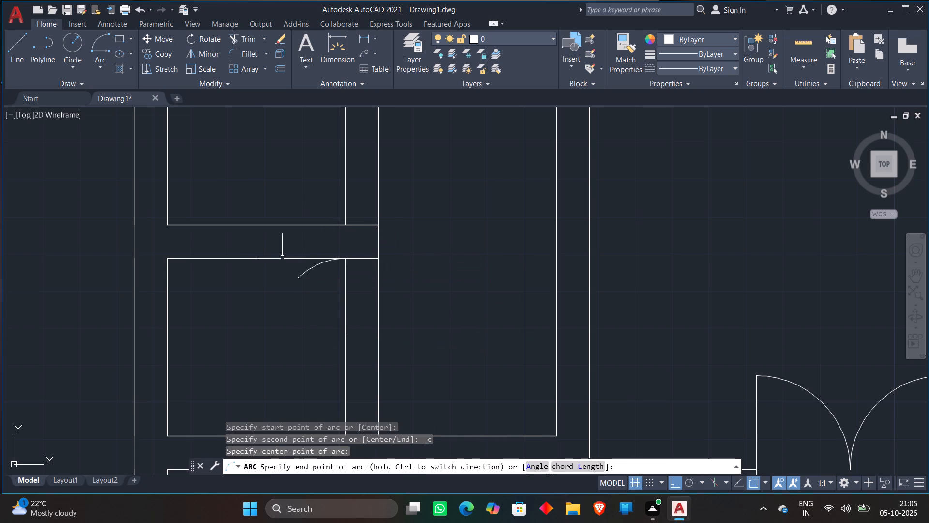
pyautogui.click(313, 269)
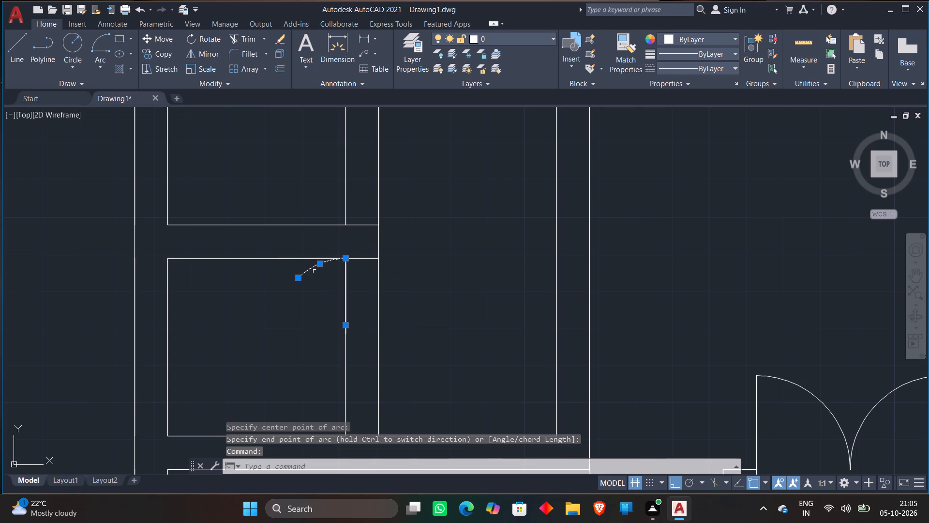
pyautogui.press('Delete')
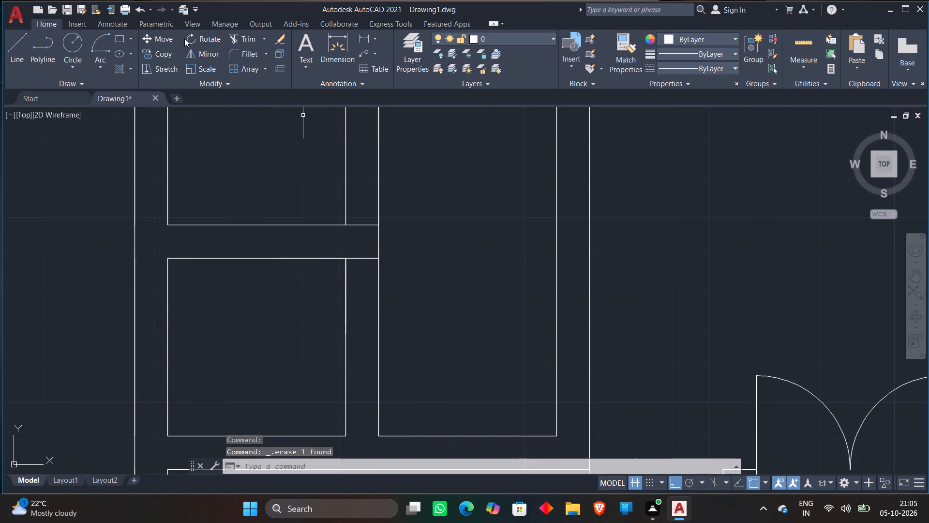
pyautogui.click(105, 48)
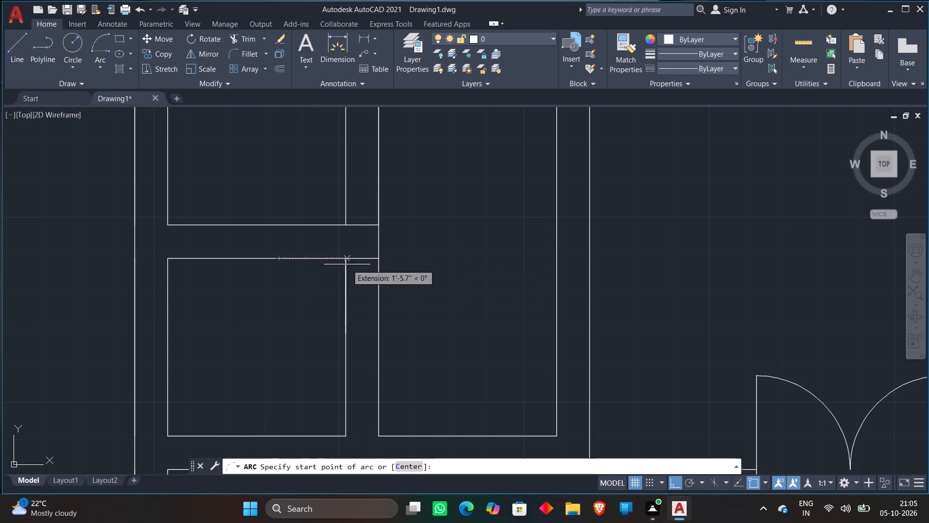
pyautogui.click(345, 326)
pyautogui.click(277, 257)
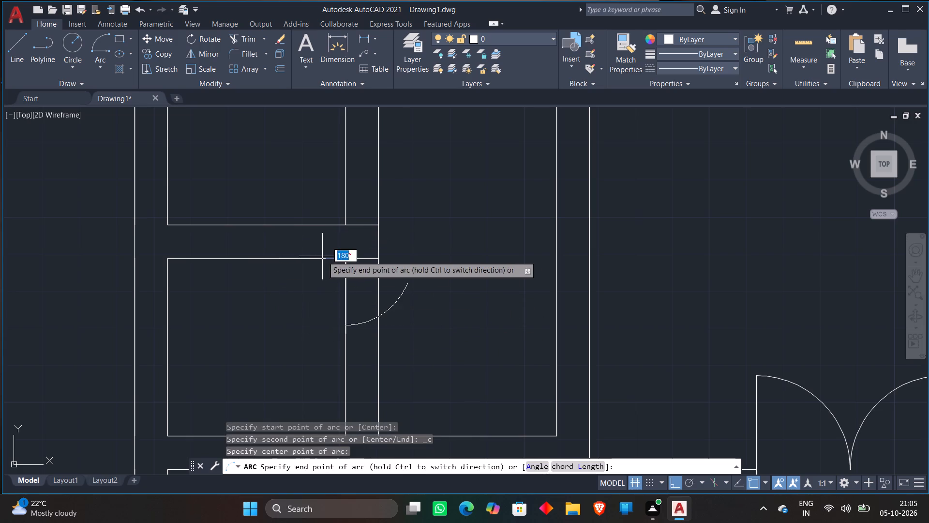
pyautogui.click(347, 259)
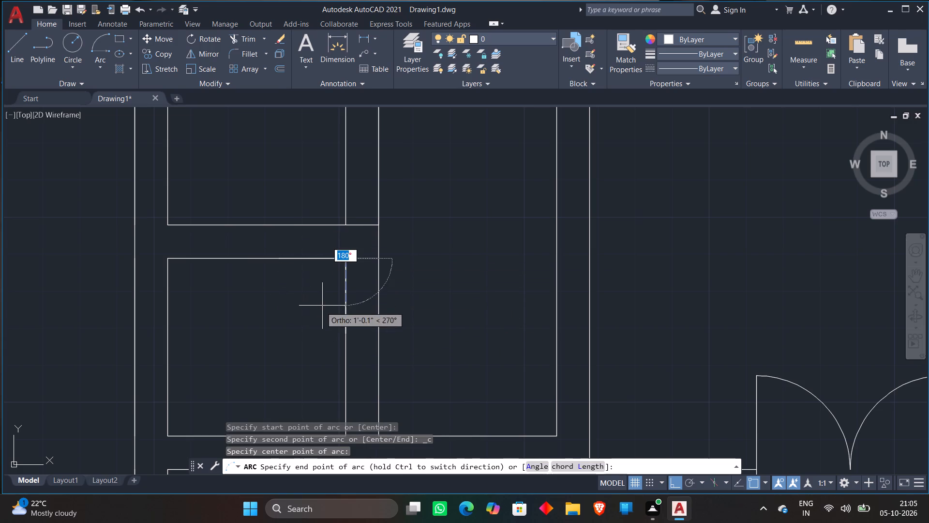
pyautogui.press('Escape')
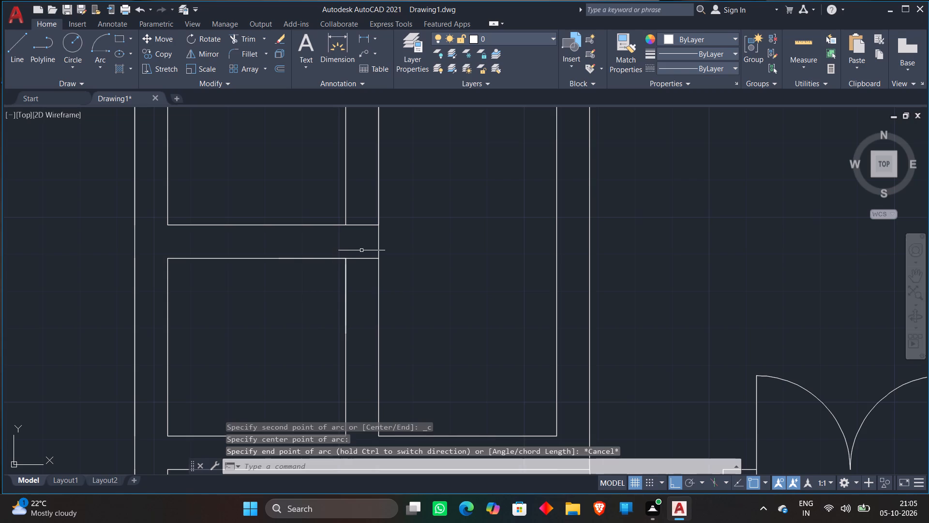
# Delete the short duplicate line overlapping the lower small west room's east wall just below its northeast corner.
pyautogui.click(345, 266)
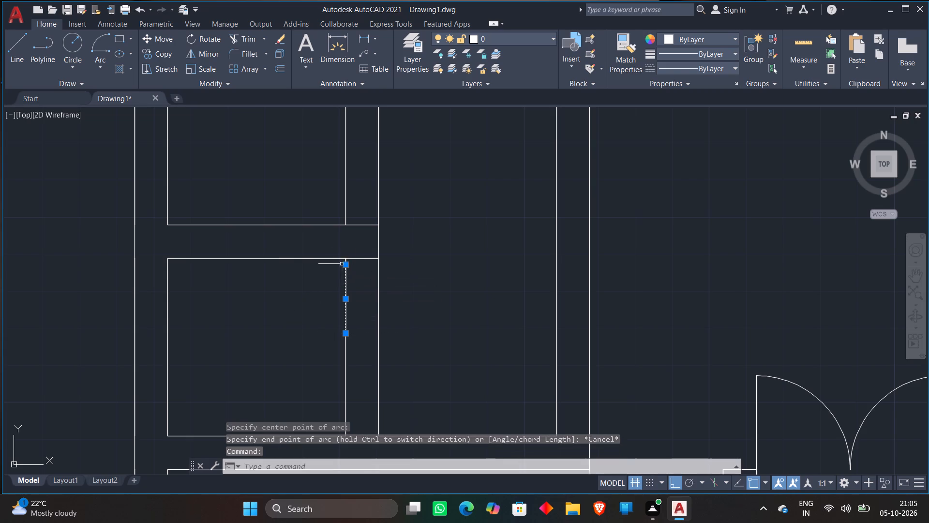
pyautogui.click(338, 262)
pyautogui.scroll(3, 338, 255)
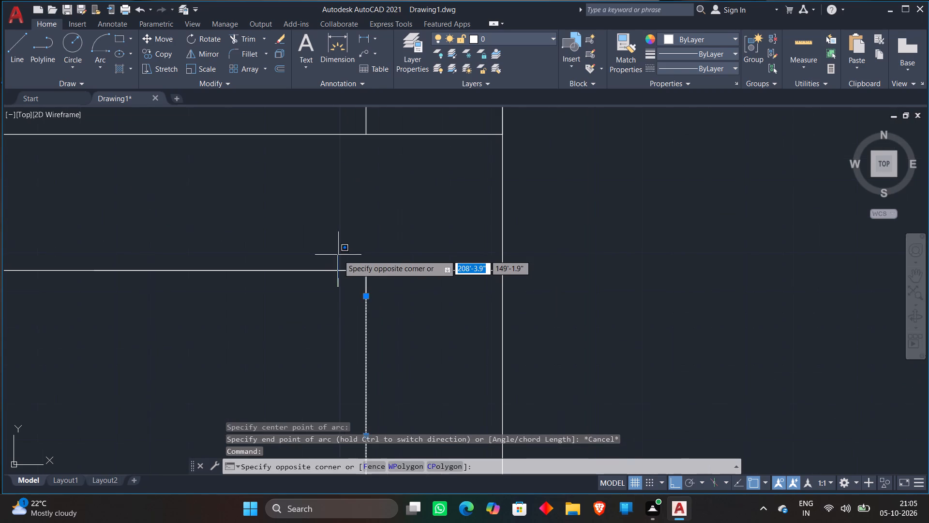
pyautogui.click(337, 271)
pyautogui.press('Escape')
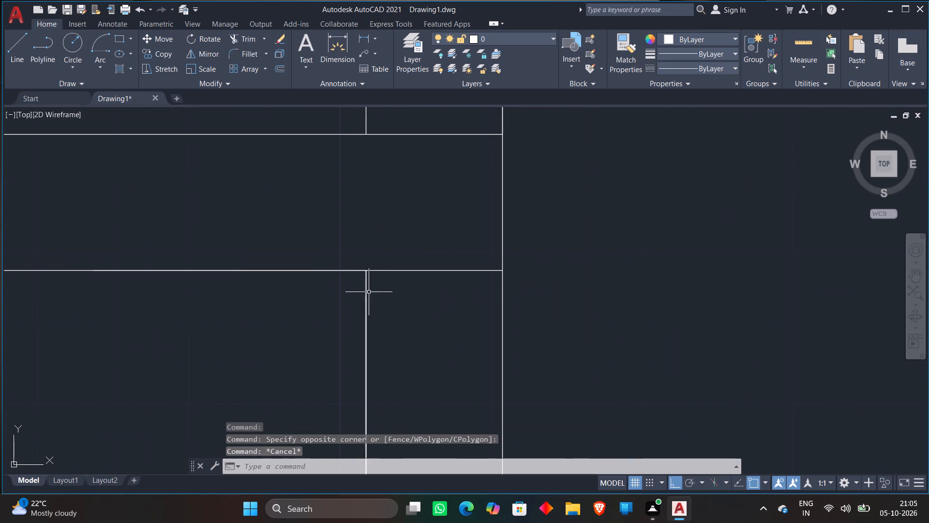
pyautogui.click(366, 294)
pyautogui.scroll(-2, 368, 271)
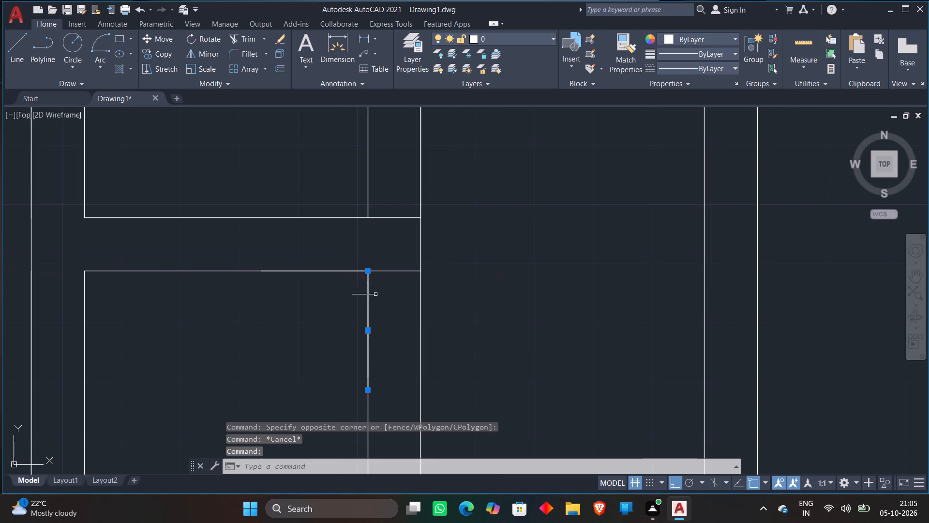
pyautogui.press('Escape')
pyautogui.click(369, 307)
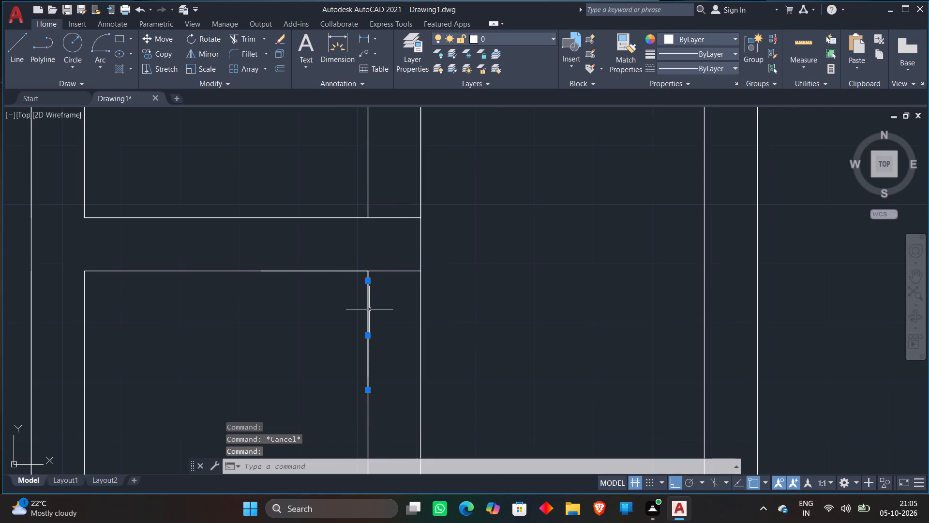
pyautogui.press('Delete')
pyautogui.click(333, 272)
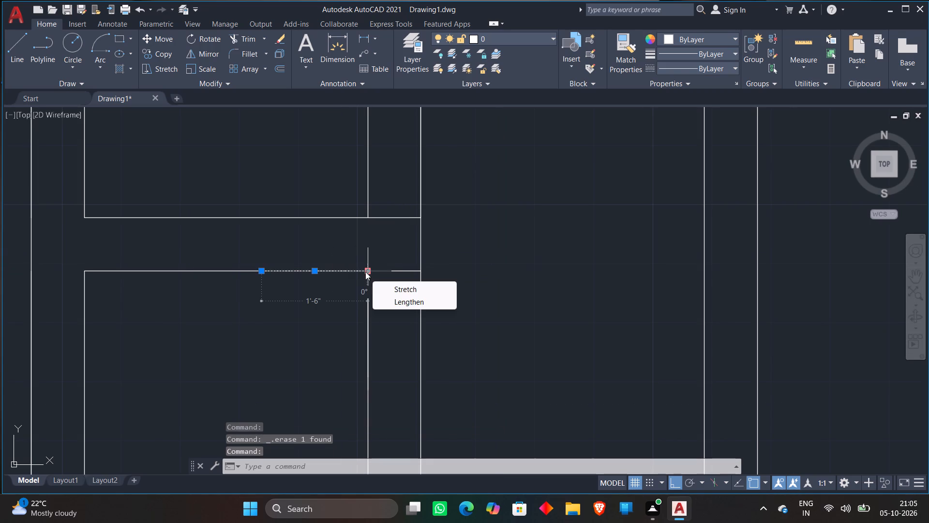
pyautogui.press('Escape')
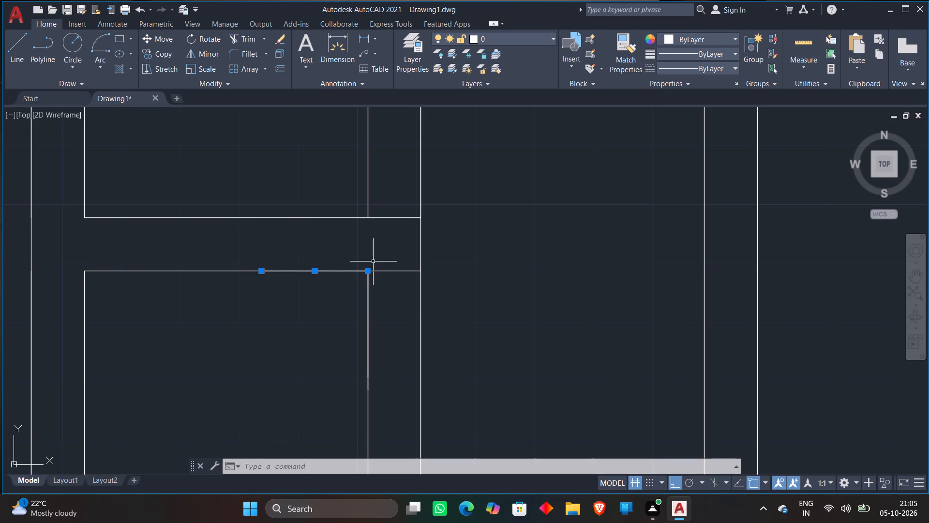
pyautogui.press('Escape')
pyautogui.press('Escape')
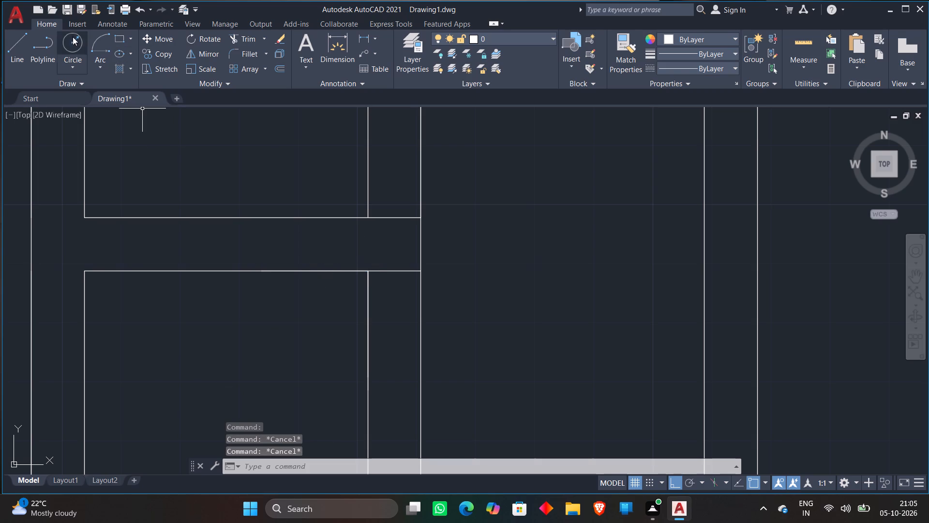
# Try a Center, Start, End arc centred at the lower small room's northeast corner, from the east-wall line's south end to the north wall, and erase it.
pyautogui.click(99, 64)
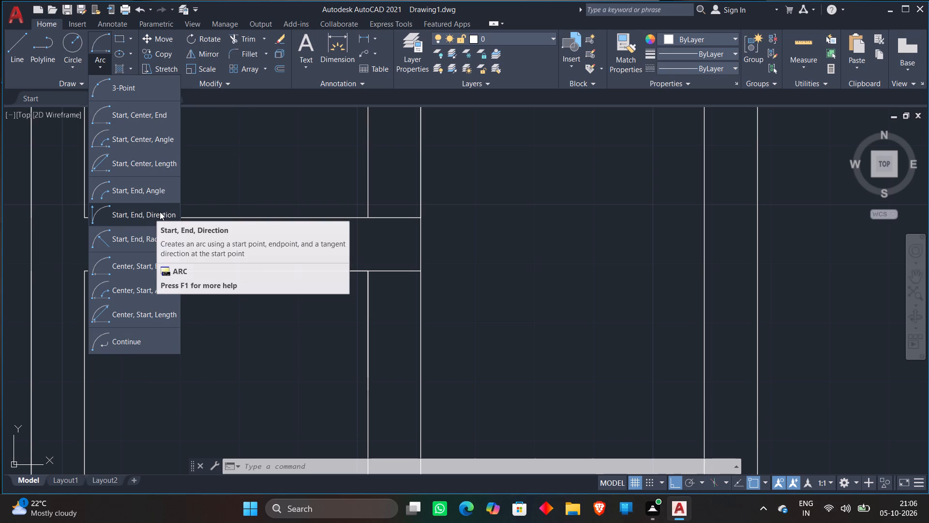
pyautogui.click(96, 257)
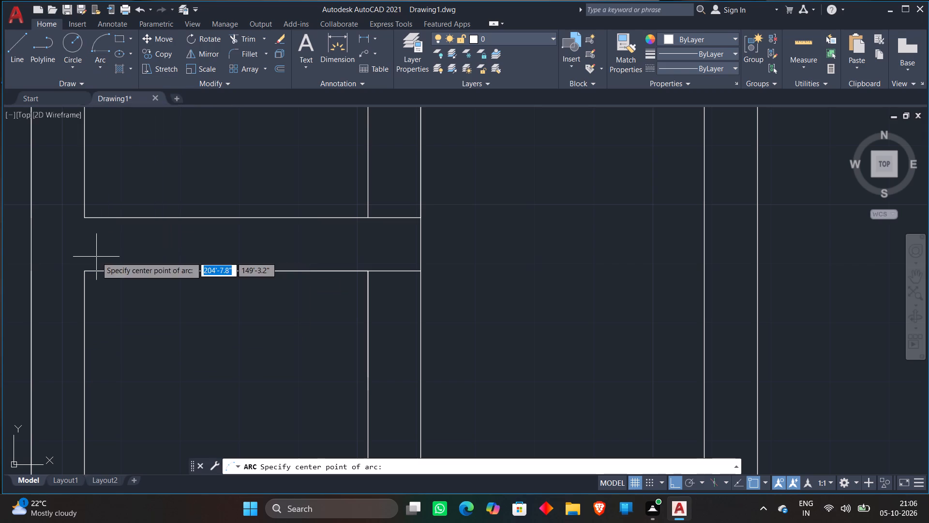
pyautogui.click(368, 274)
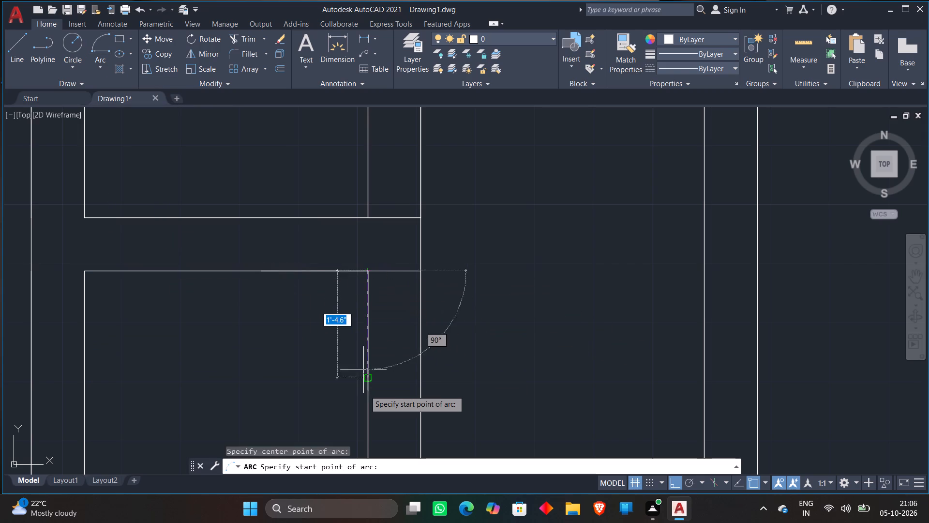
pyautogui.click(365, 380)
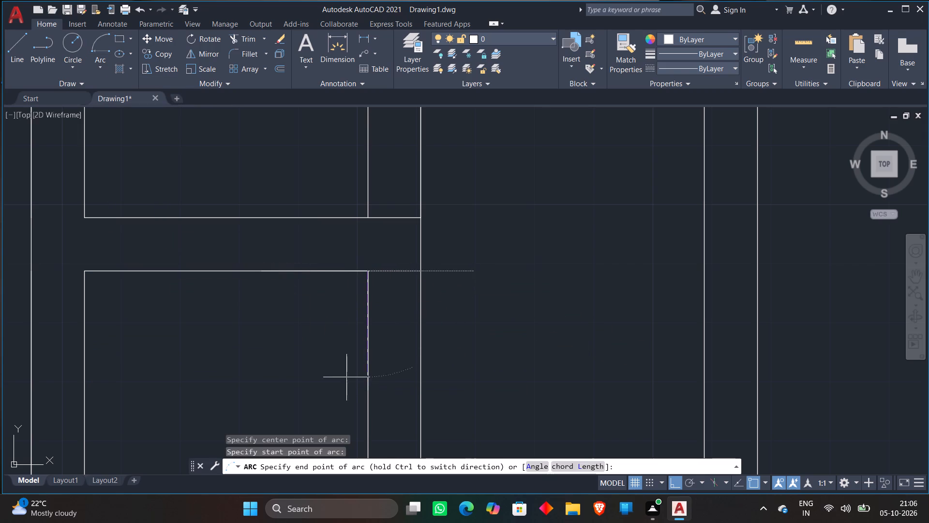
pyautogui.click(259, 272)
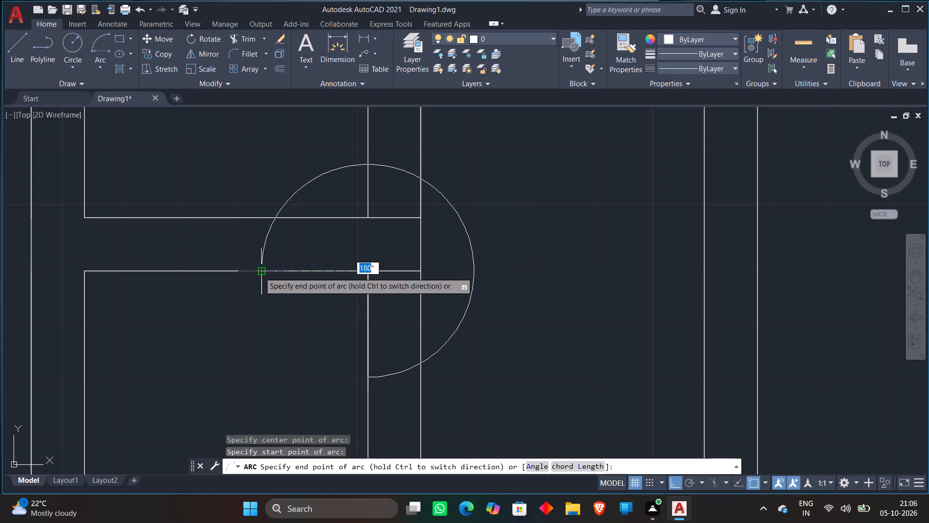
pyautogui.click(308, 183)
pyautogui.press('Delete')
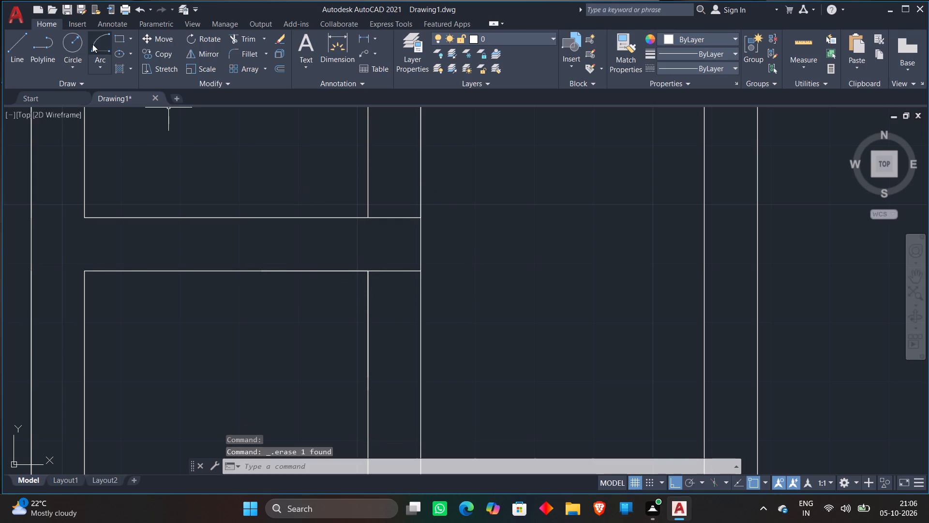
# Draw a door swing arc centred at the lower small room's northeast corner, from near the 1'6" line's west end to the east wall.
pyautogui.click(100, 37)
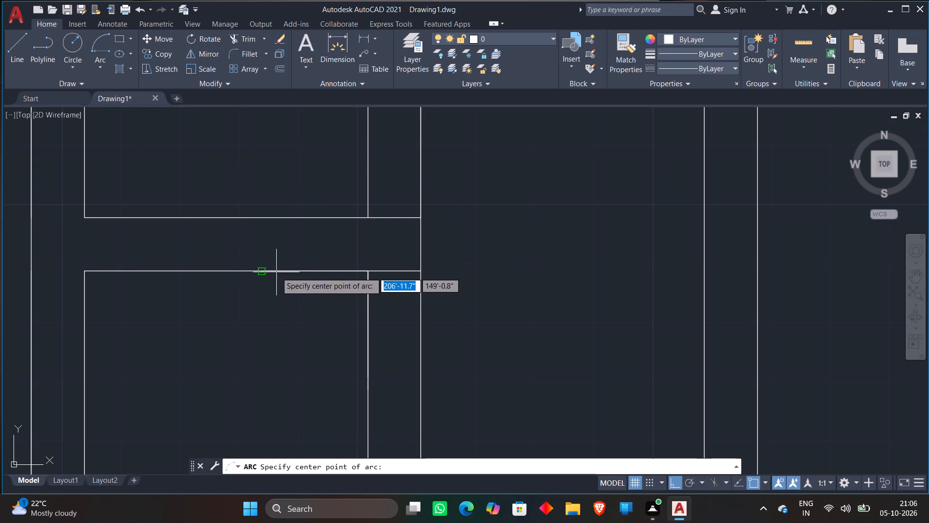
pyautogui.click(366, 272)
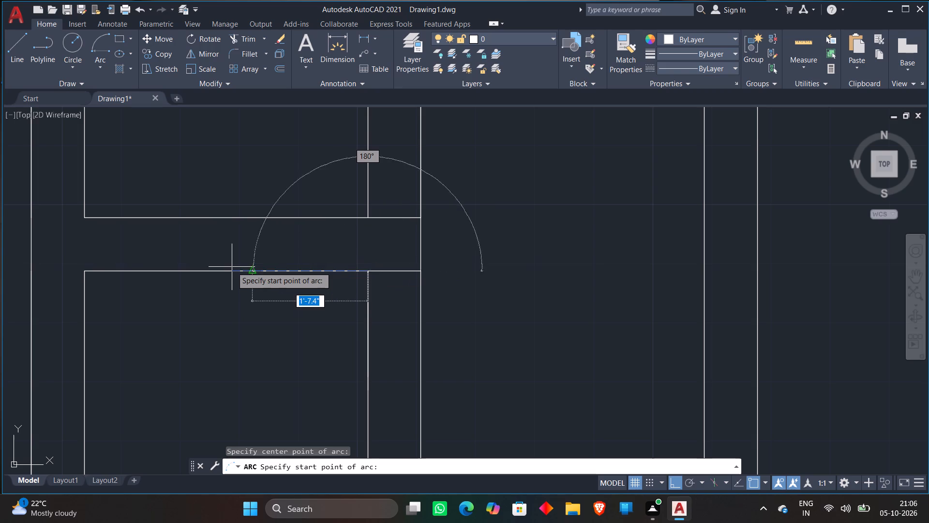
pyautogui.click(257, 271)
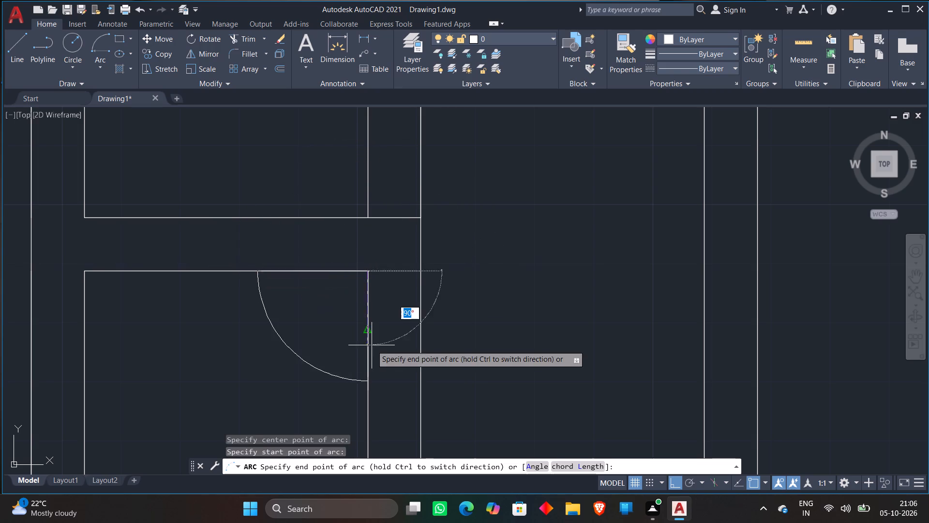
pyautogui.click(373, 373)
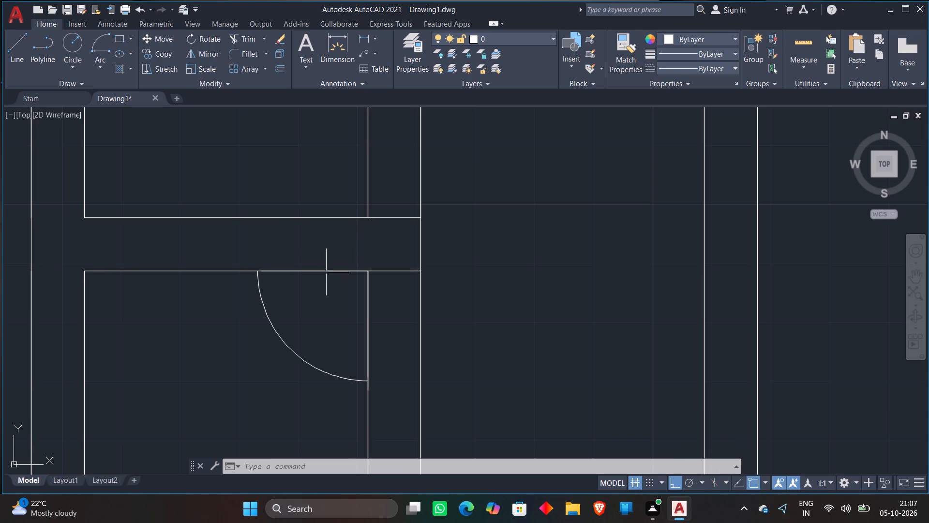
# Draw a horizontal line about 1'-8.9" long from the door arc's south end eastward across the wall thickness.
pyautogui.scroll(-2, 331, 267)
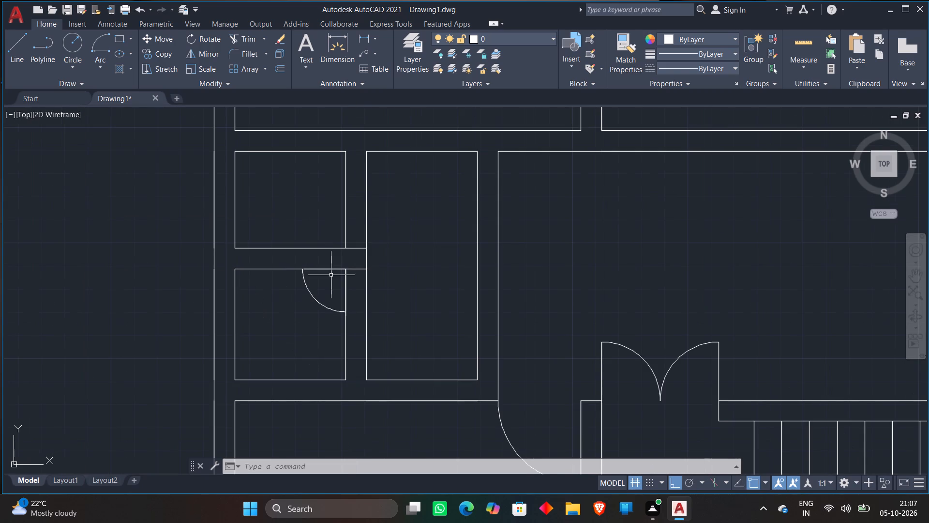
pyautogui.scroll(2, 331, 275)
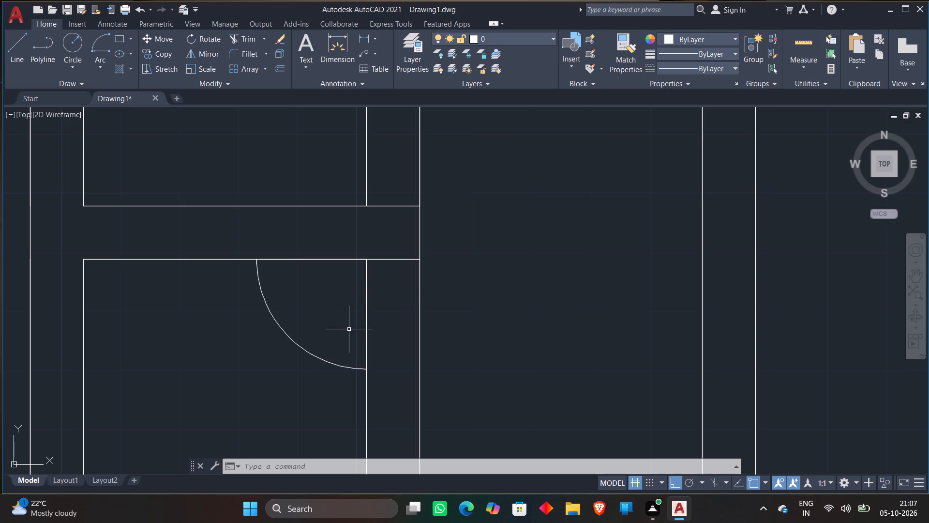
pyautogui.press('l')
pyautogui.press('Return')
pyautogui.click(368, 372)
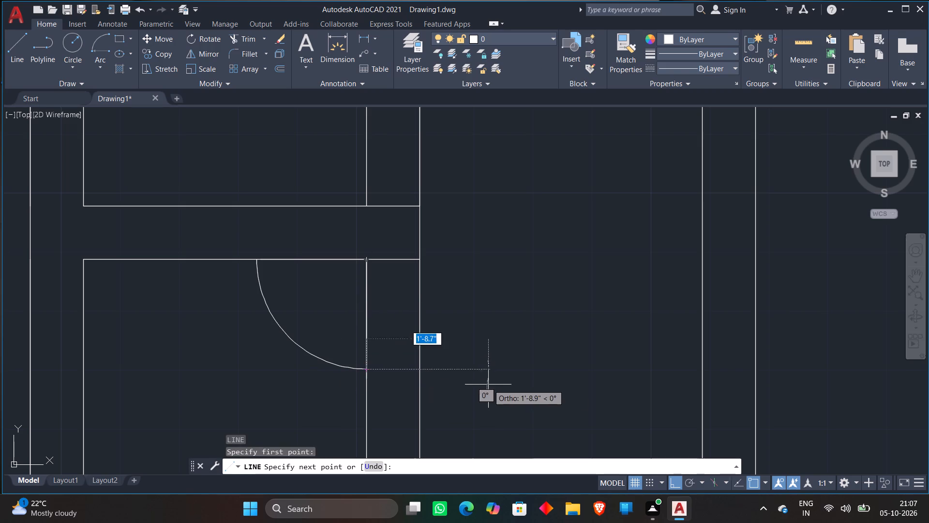
pyautogui.click(488, 385)
pyautogui.press('Escape')
# Trim both east-wall lines within the door opening and the jamb line's overhang beyond the wall's east face.
pyautogui.write('TR')
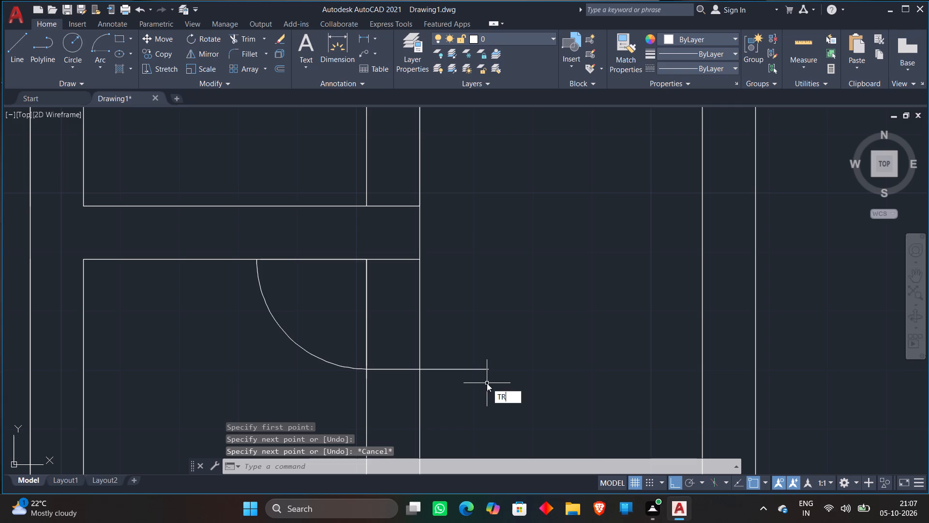
pyautogui.press('Return')
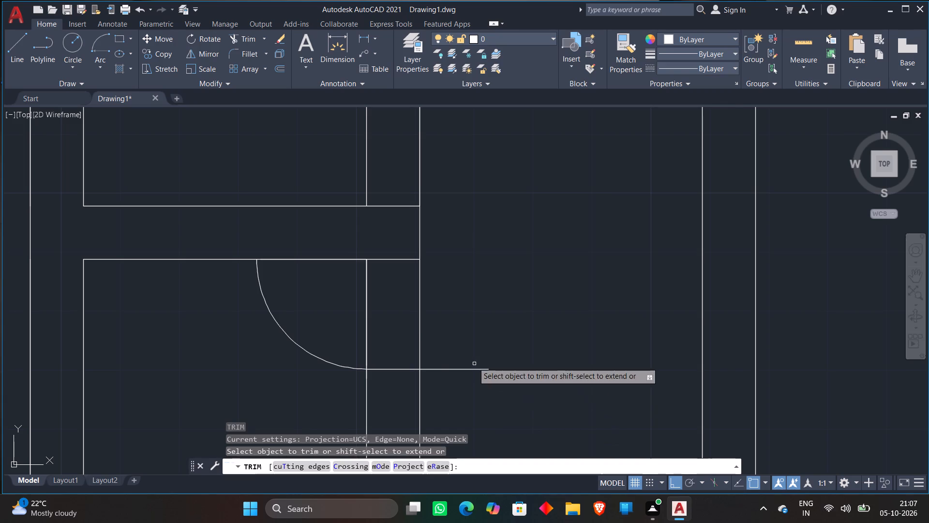
pyautogui.click(347, 314)
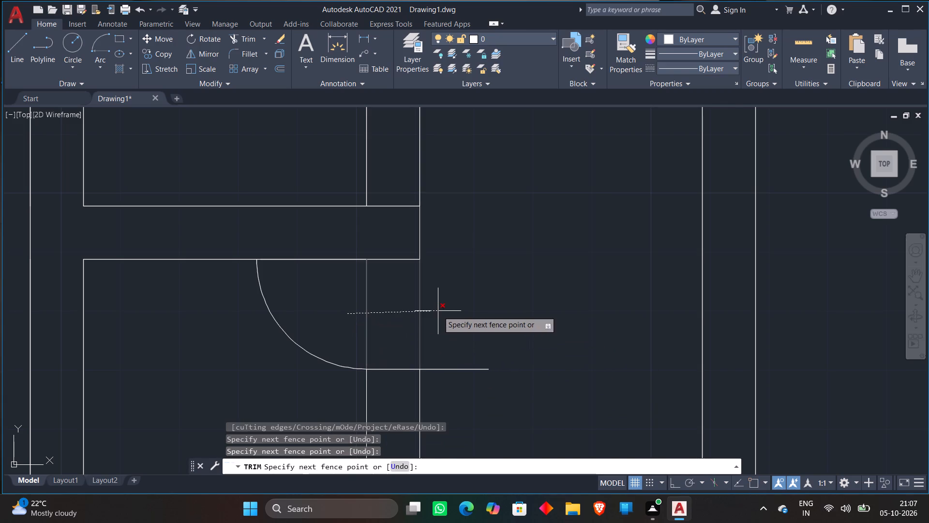
pyautogui.click(438, 311)
pyautogui.click(446, 345)
pyautogui.click(445, 389)
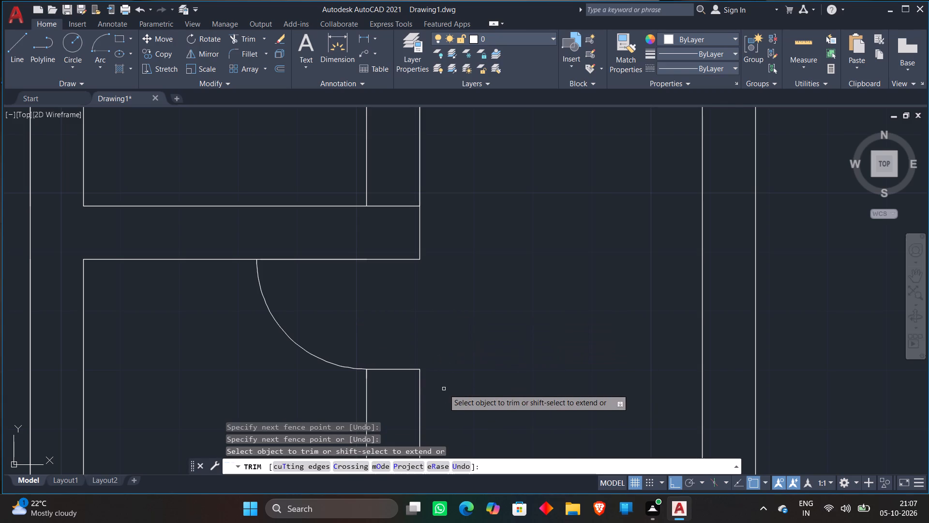
pyautogui.press('Escape')
# Copy the lower small room's door swing arc from its south end to a spot due west, outside the exterior west wall.
pyautogui.scroll(-1, 475, 283)
pyautogui.moveTo(478, 271); pyautogui.dragTo(474, 371, button='middle')
pyautogui.scroll(-1, 457, 321)
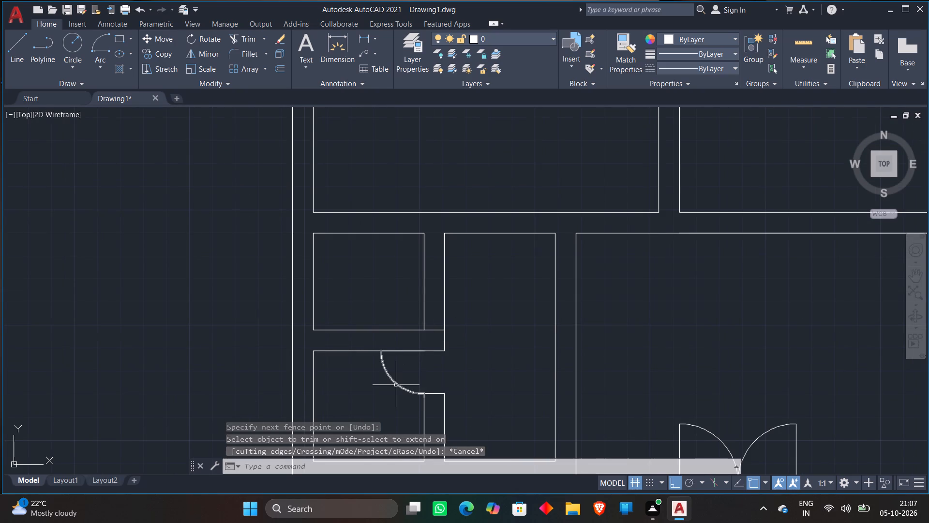
pyautogui.click(396, 385)
pyautogui.rightClick(454, 372)
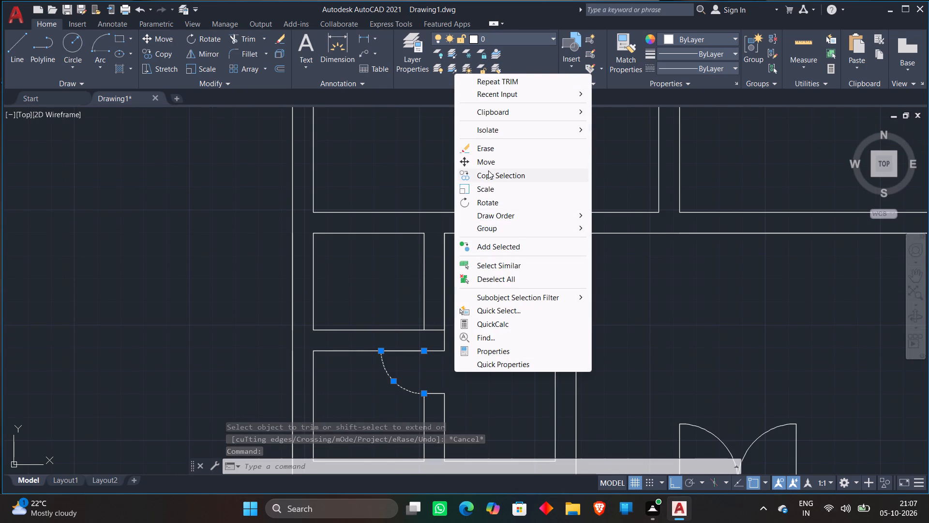
pyautogui.click(488, 172)
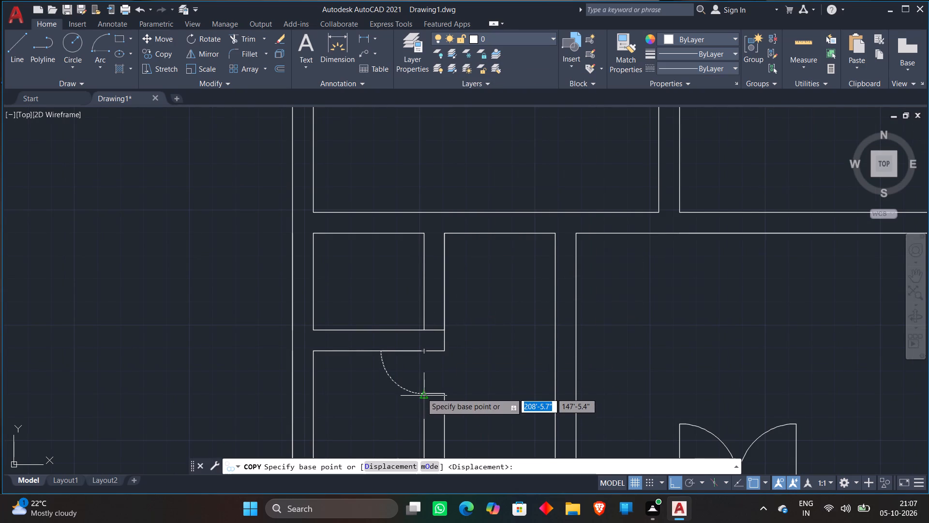
pyautogui.click(421, 393)
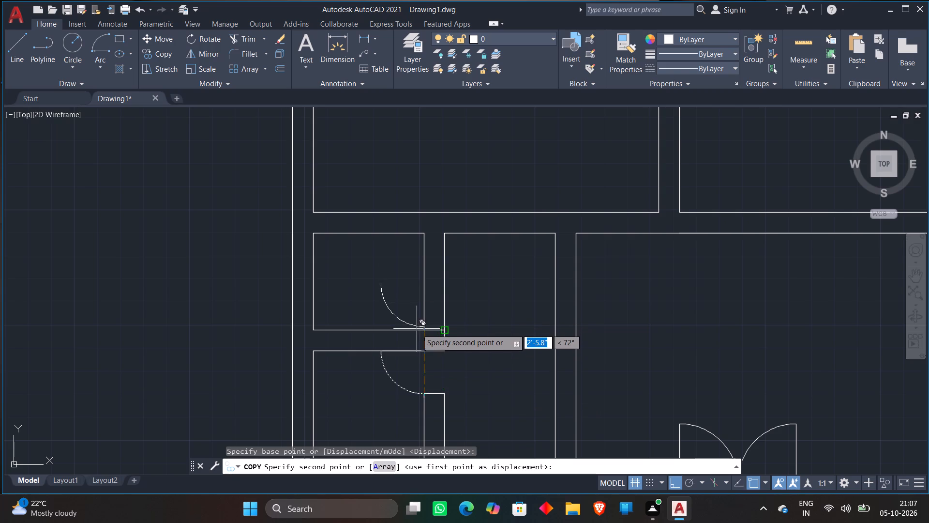
pyautogui.scroll(3, 419, 326)
pyautogui.scroll(-2, 401, 293)
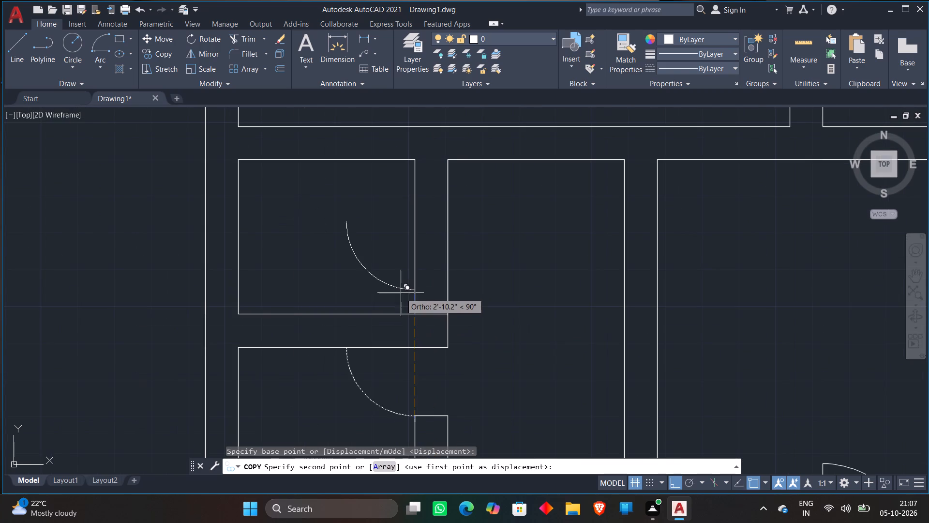
pyautogui.click(159, 295)
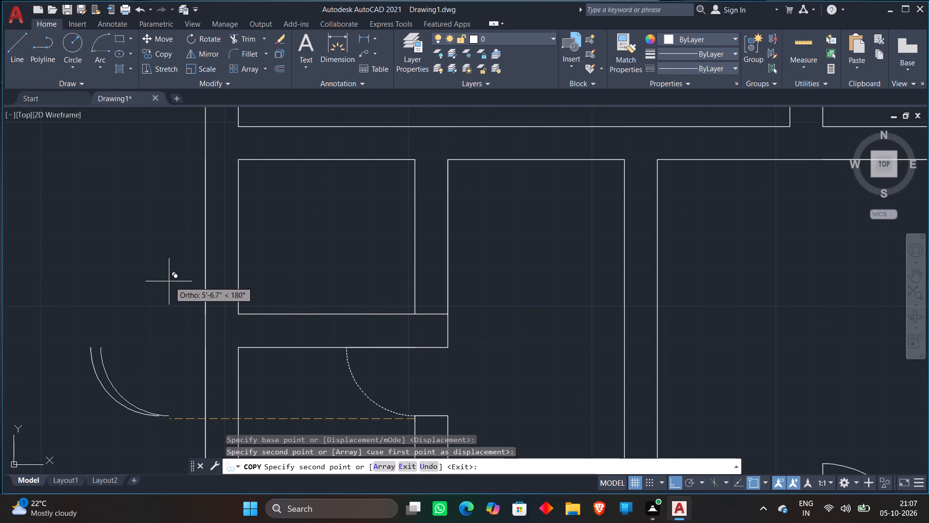
pyautogui.press('Escape')
# Mirror the copied door arc about a horizontal line just north of it, keeping the source arc.
pyautogui.scroll(-1, 132, 284)
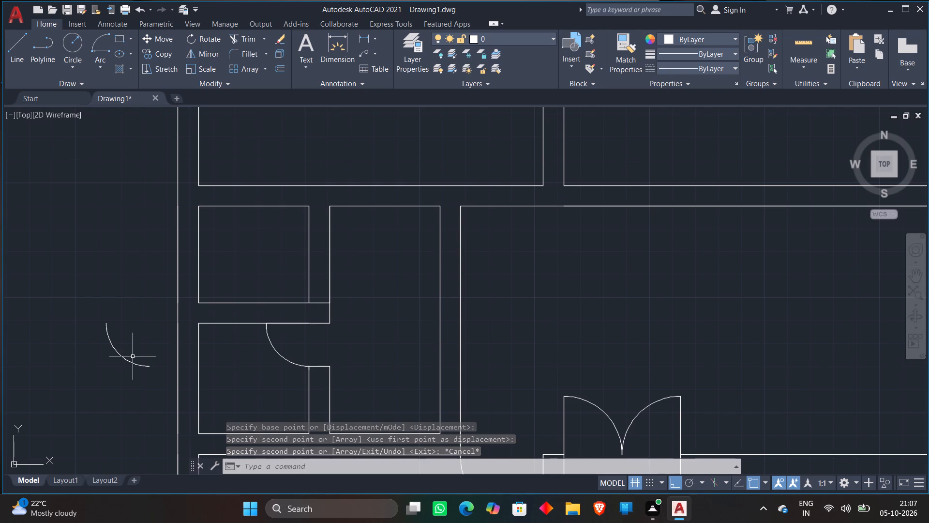
pyautogui.click(128, 363)
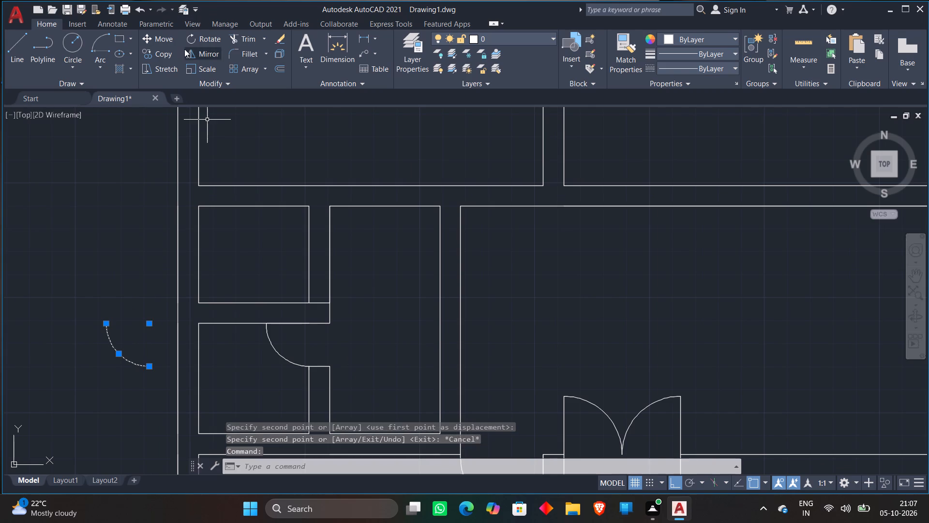
pyautogui.click(186, 50)
pyautogui.click(83, 303)
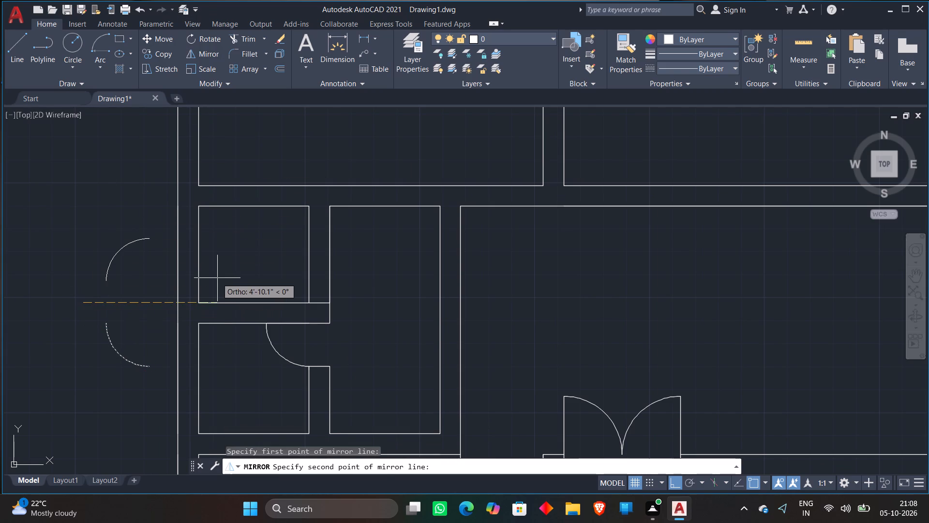
pyautogui.click(217, 278)
pyautogui.moveTo(230, 317); pyautogui.dragTo(217, 278)
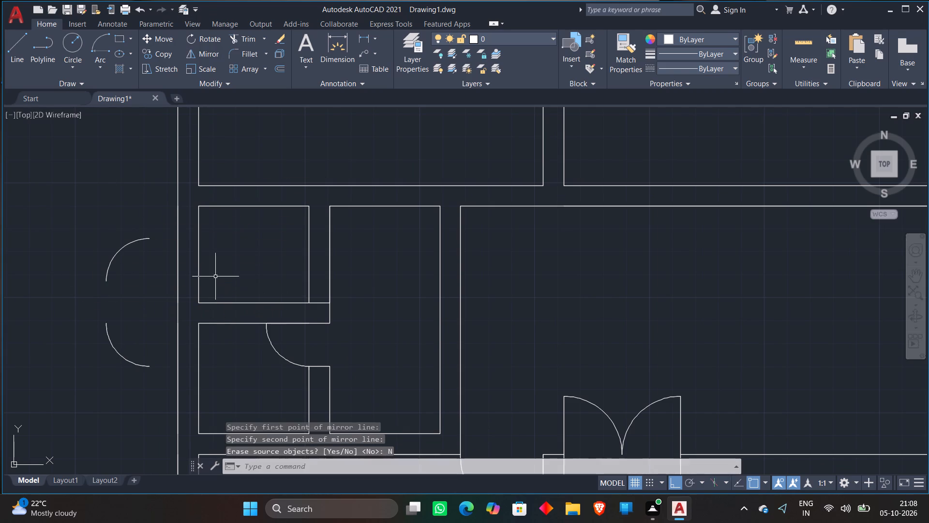
# Move the mirrored door arc from outside the west wall into the upper small room, near its southeast corner.
pyautogui.click(130, 241)
pyautogui.write('M]')
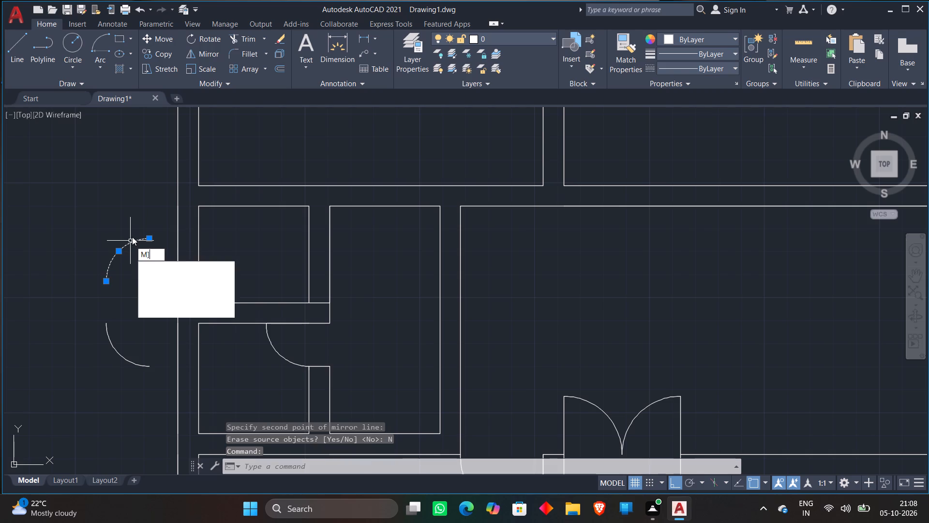
pyautogui.press('BackSpace')
pyautogui.press('Return')
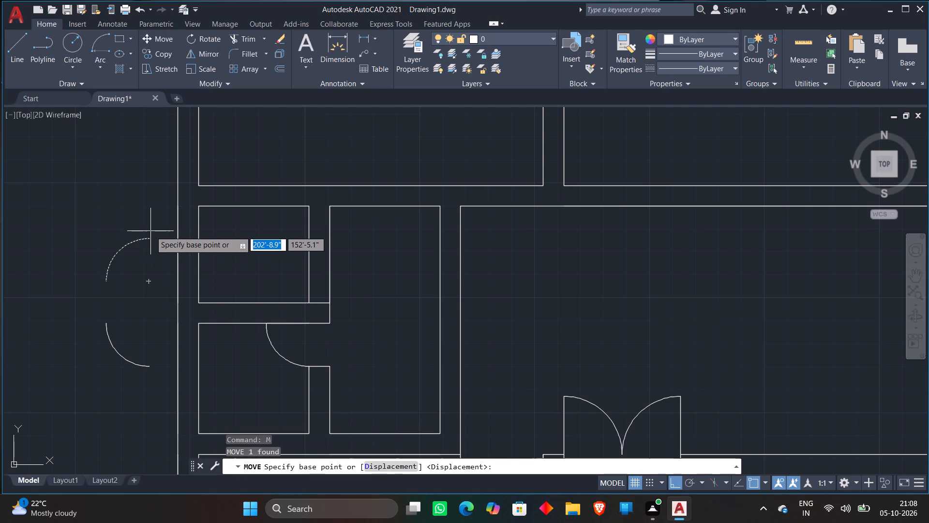
pyautogui.click(149, 240)
pyautogui.scroll(1, 308, 244)
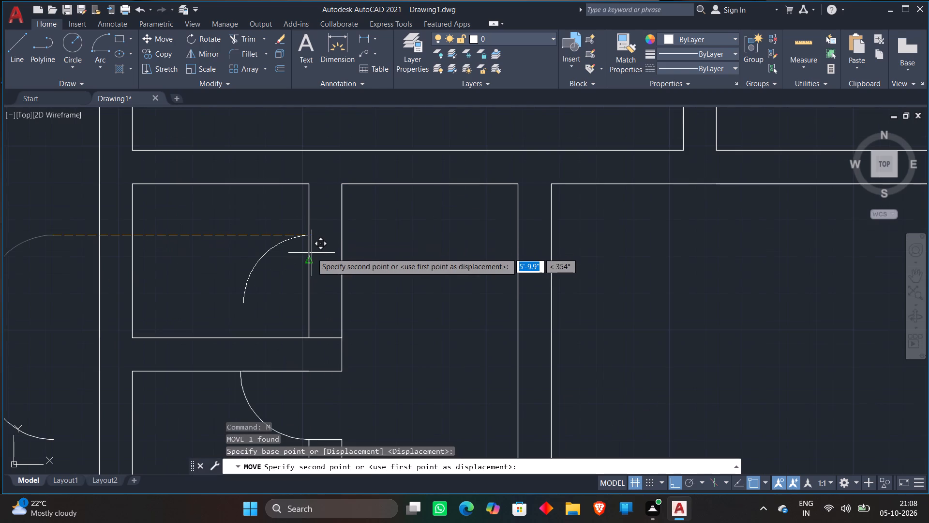
pyautogui.press('F8')
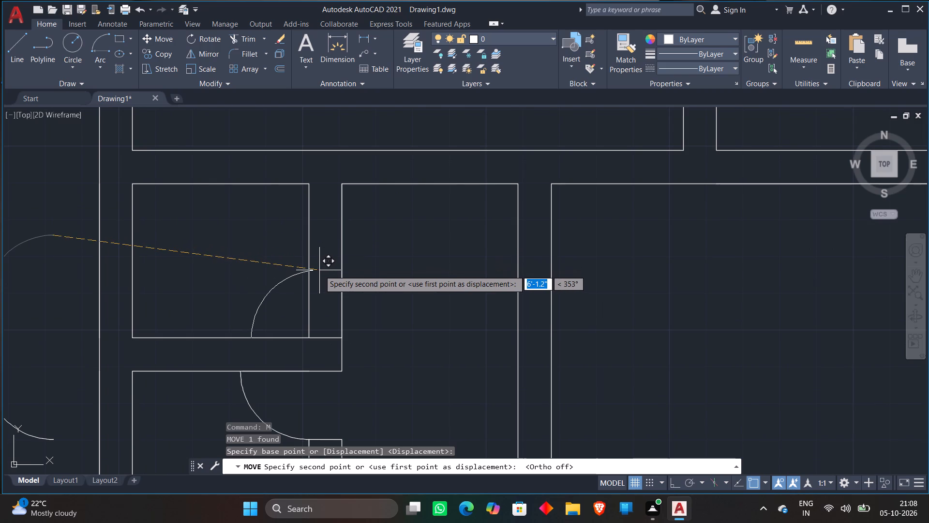
pyautogui.click(319, 270)
pyautogui.scroll(-2, 202, 196)
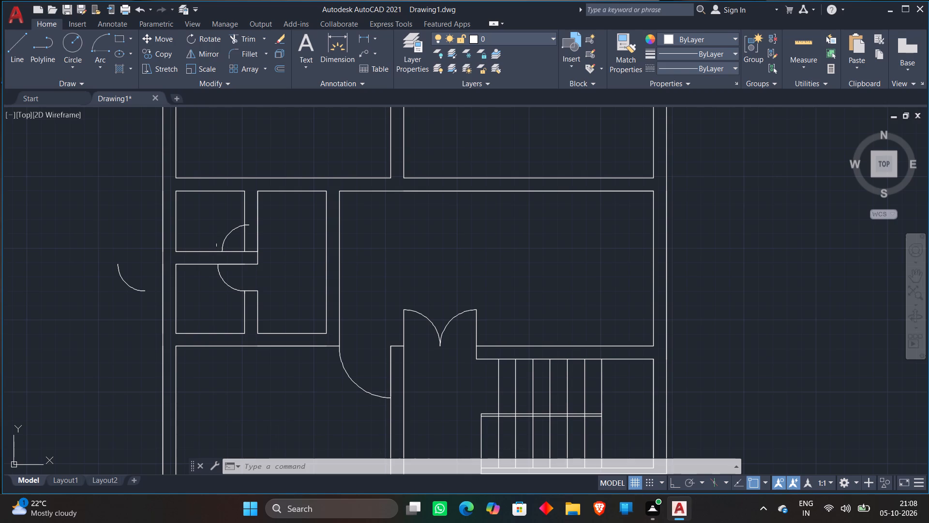
# Reposition the moved arc by its centre so it snaps to the upper small room's southeast inner corner.
pyautogui.scroll(2, 226, 245)
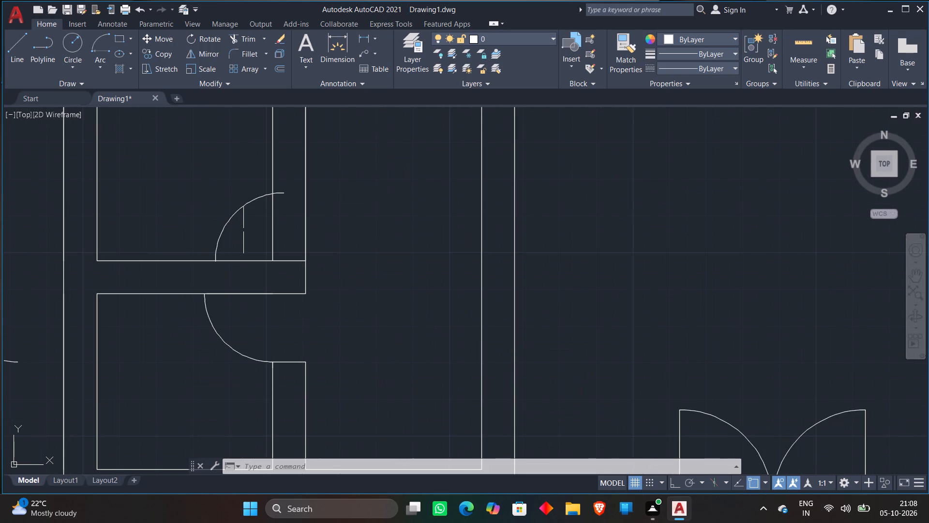
pyautogui.click(225, 226)
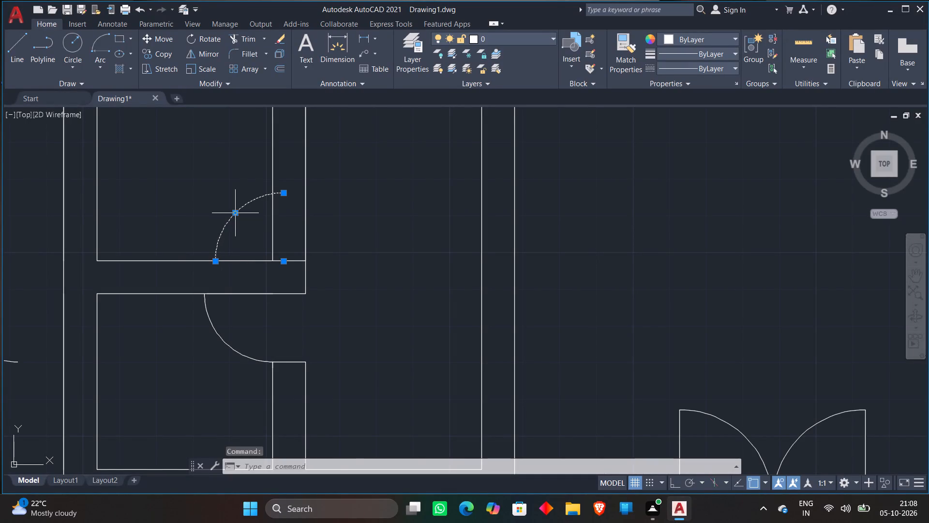
pyautogui.click(235, 213)
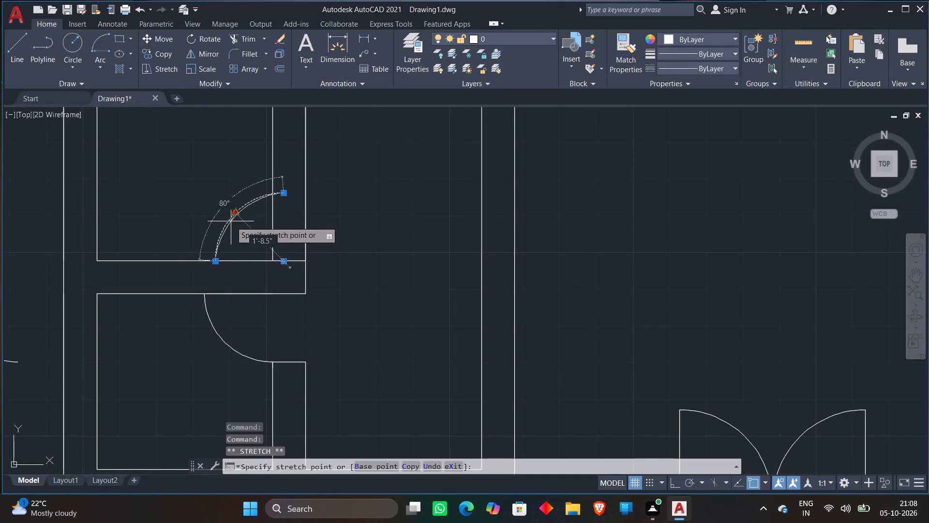
pyautogui.press('Escape')
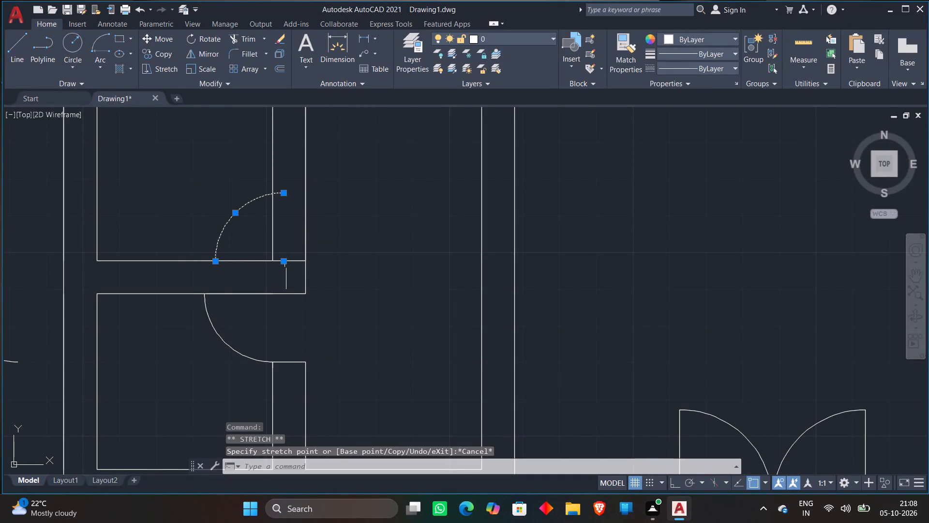
pyautogui.click(286, 263)
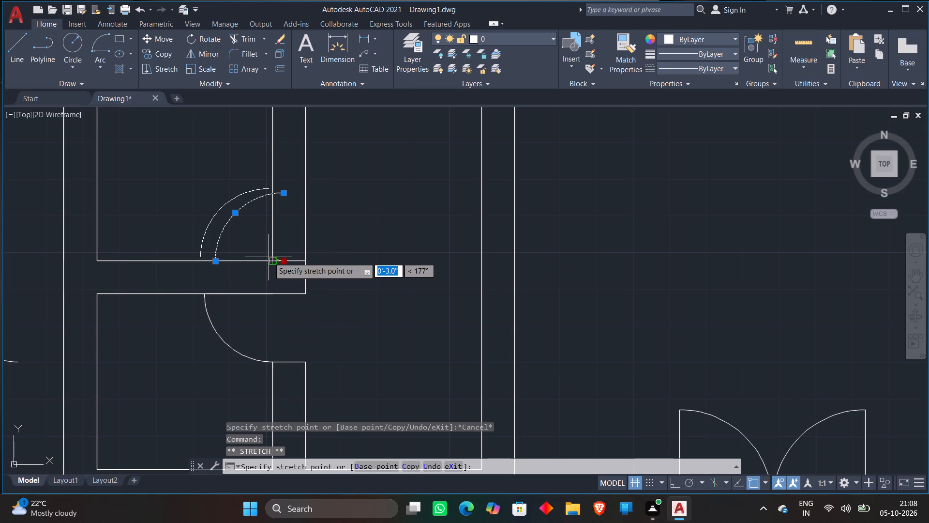
pyautogui.click(271, 261)
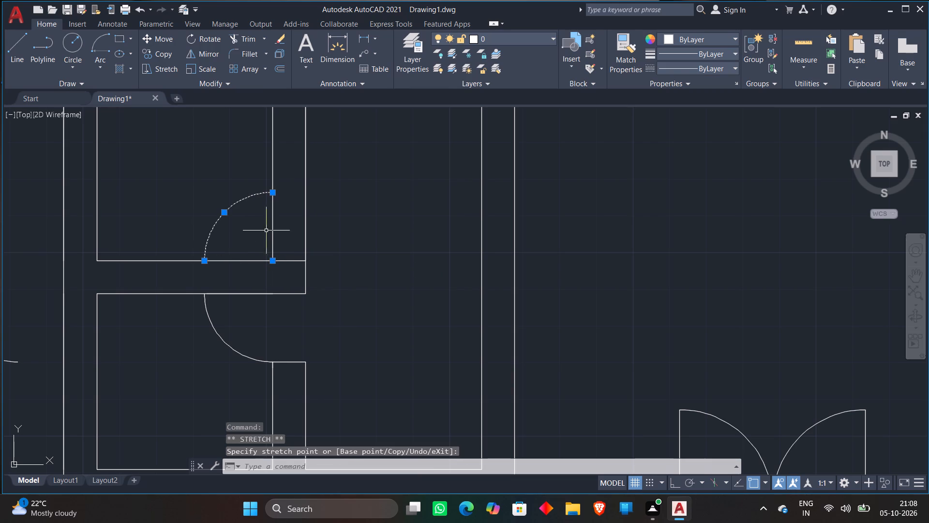
pyautogui.press('Escape')
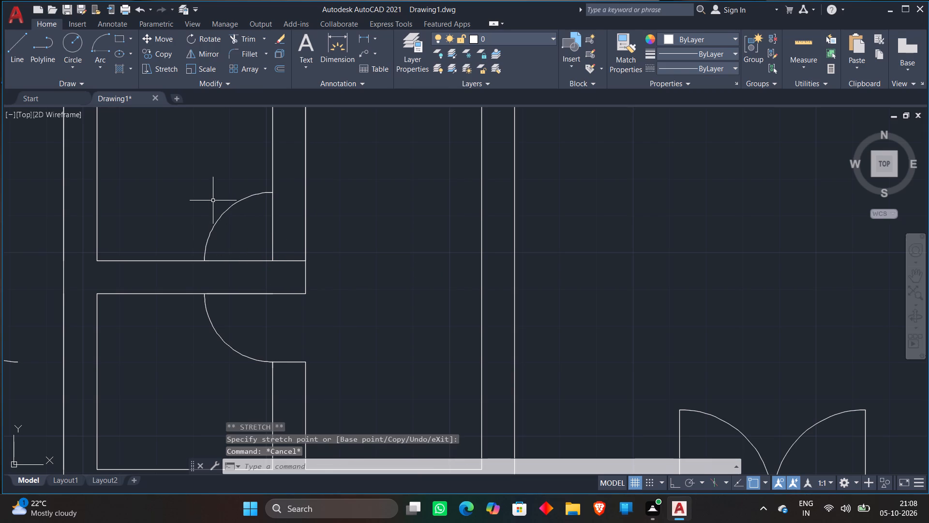
# Draw a horizontal line about 1'-3.4" long from the upper arc's north end eastward across the wall thickness.
pyautogui.press('l')
pyautogui.press('Return')
pyautogui.click(274, 194)
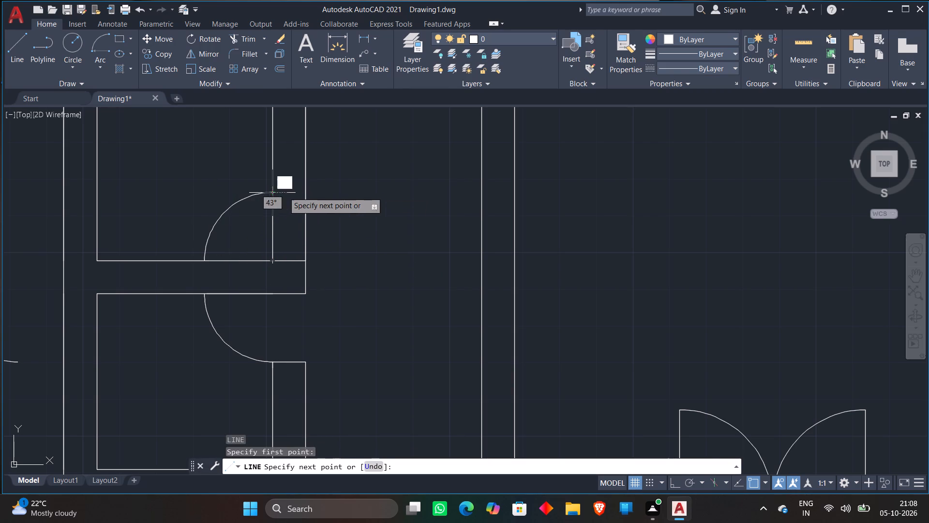
pyautogui.press('F8')
pyautogui.click(329, 190)
pyautogui.press('Escape')
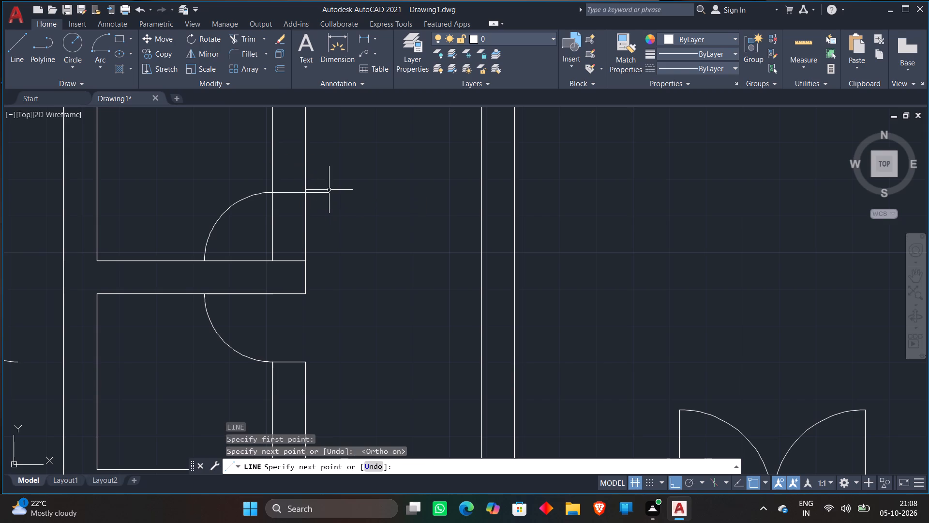
# Remove the leftover door arc outside the exterior west wall using Trim.
pyautogui.write('TR')
pyautogui.press('Return')
pyautogui.scroll(-2, 261, 220)
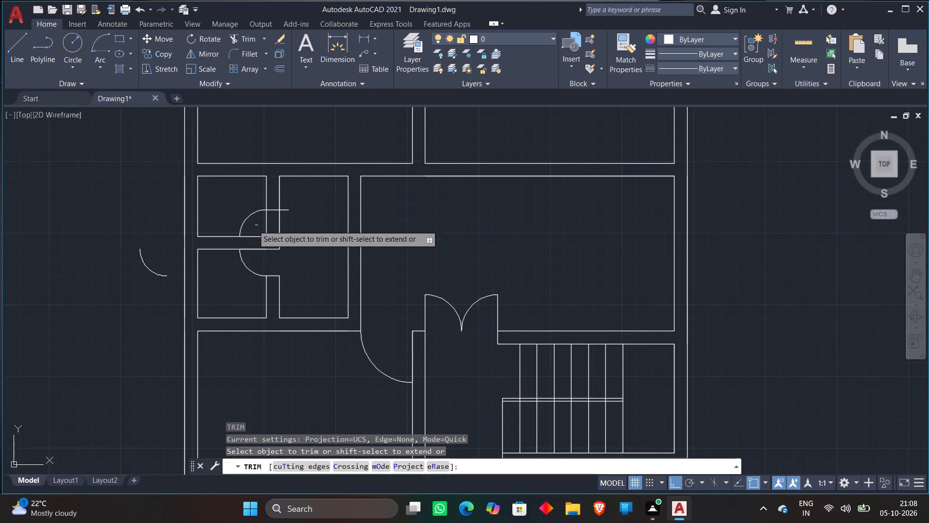
pyautogui.click(149, 270)
# Trim both east-wall lines within the upper small room's door opening and the jamb line's overhang beyond the wall.
pyautogui.scroll(1, 298, 240)
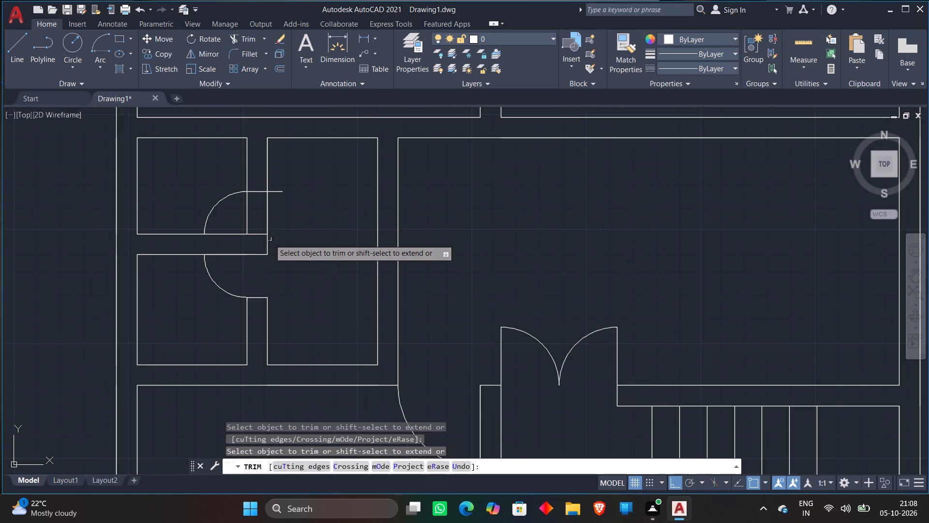
pyautogui.click(239, 214)
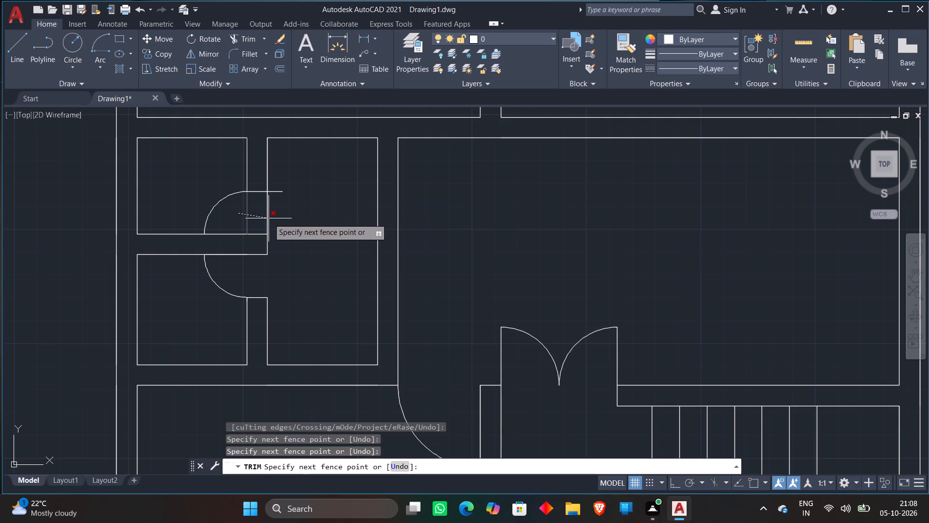
pyautogui.click(269, 218)
pyautogui.click(274, 191)
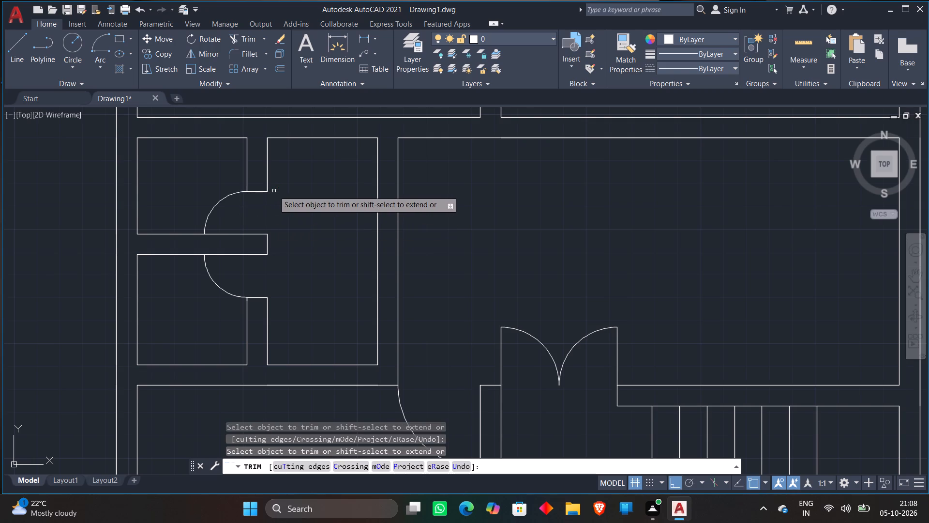
pyautogui.press('Escape')
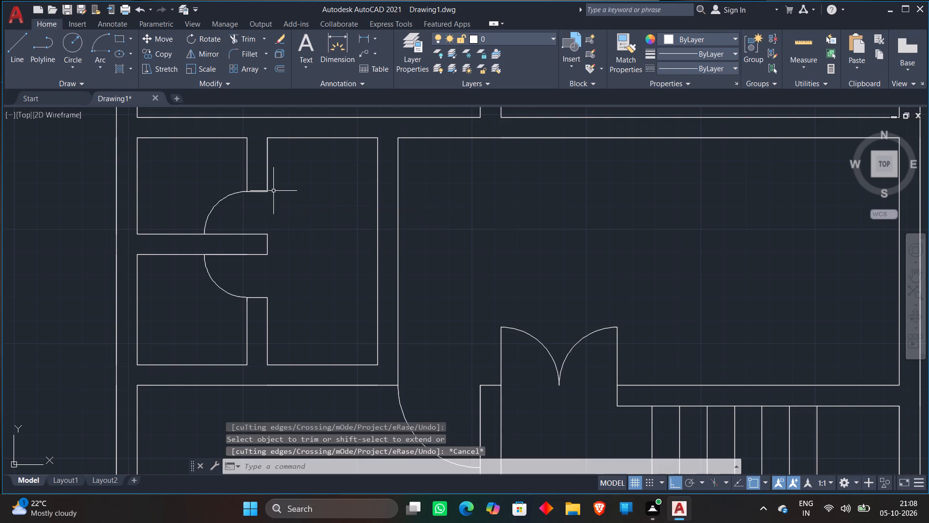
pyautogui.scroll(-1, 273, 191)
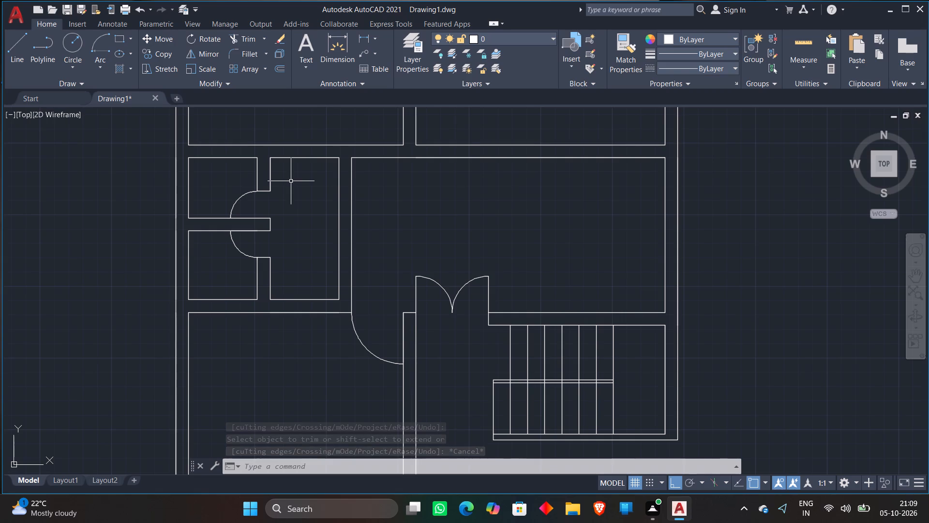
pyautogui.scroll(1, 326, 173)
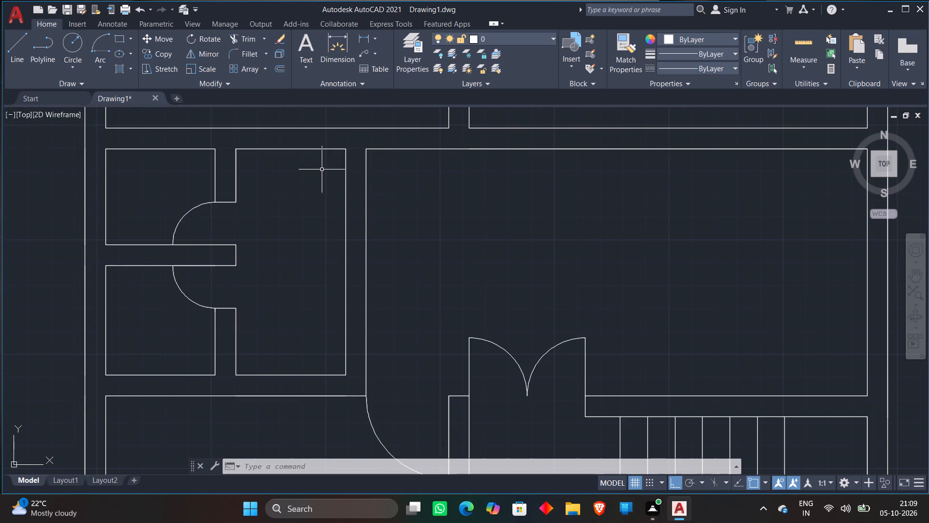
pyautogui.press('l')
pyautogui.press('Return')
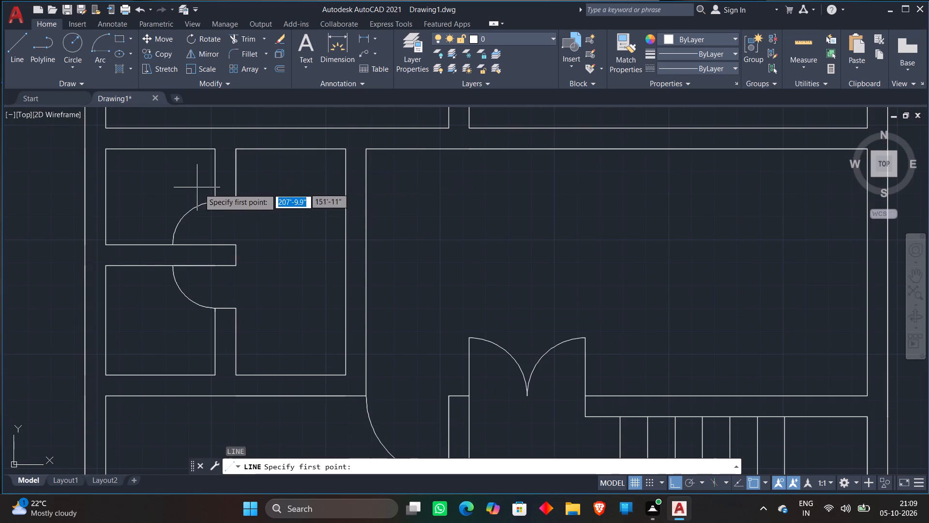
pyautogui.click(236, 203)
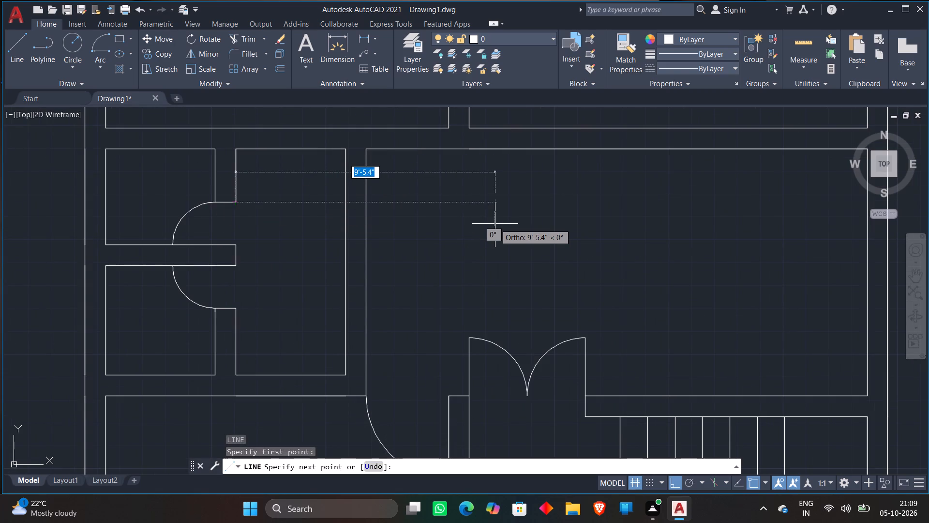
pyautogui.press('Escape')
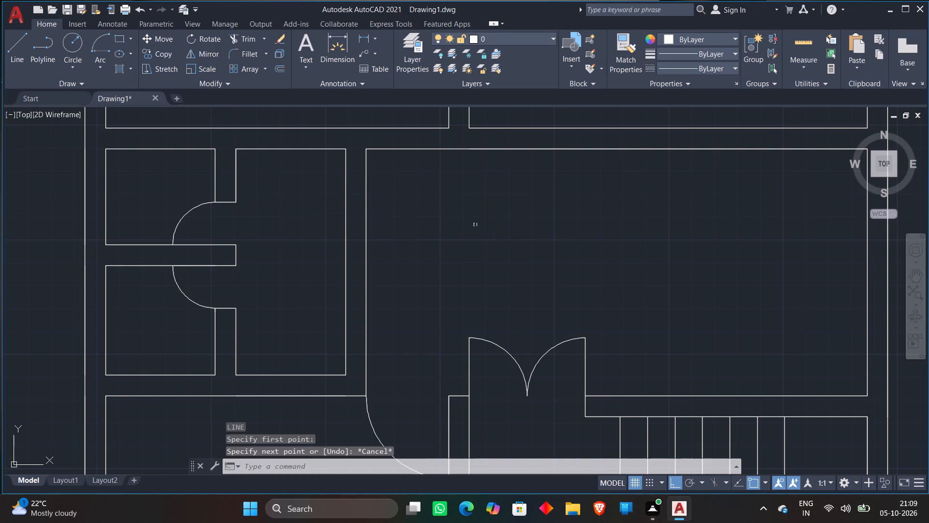
# Draw two horizontal lines across the wall between the narrow room and the large room, marking an opening's north and south edges.
pyautogui.press('l')
pyautogui.press('Return')
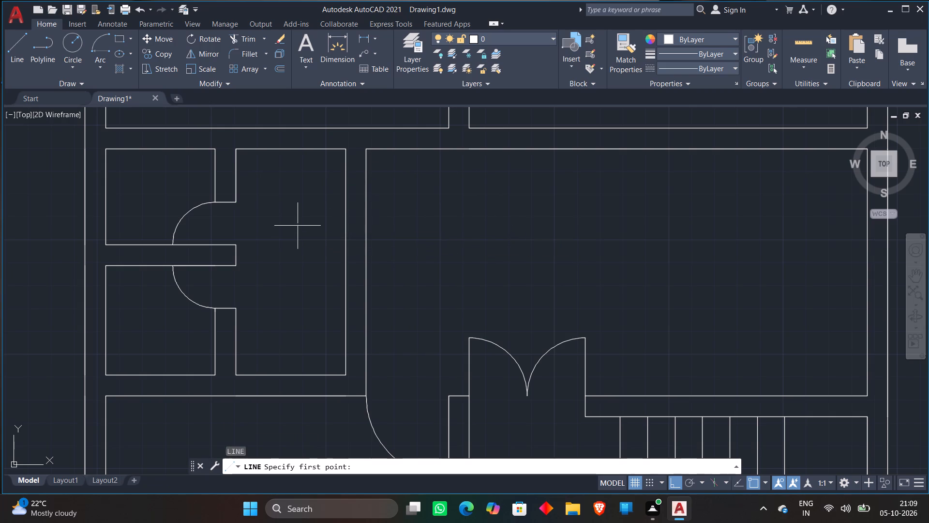
pyautogui.click(298, 226)
pyautogui.click(416, 224)
pyautogui.press('Escape')
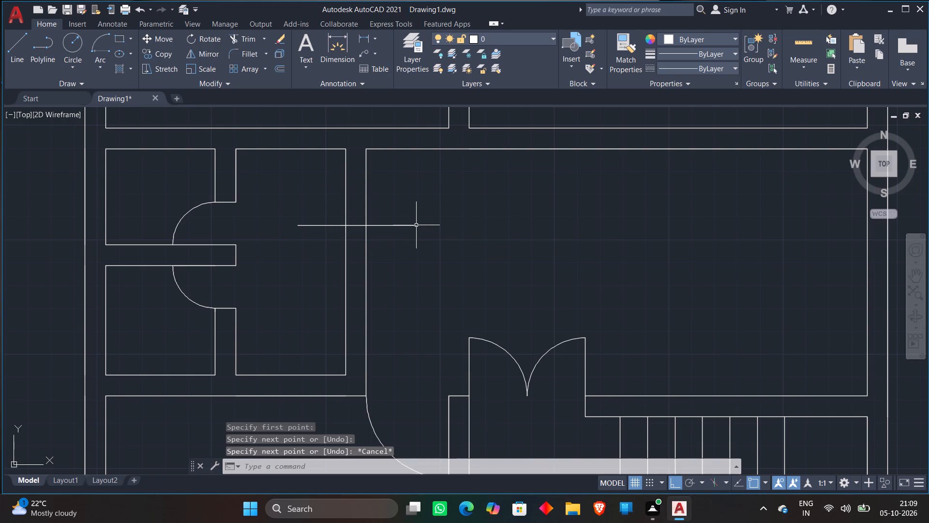
pyautogui.press('l')
pyautogui.press('Return')
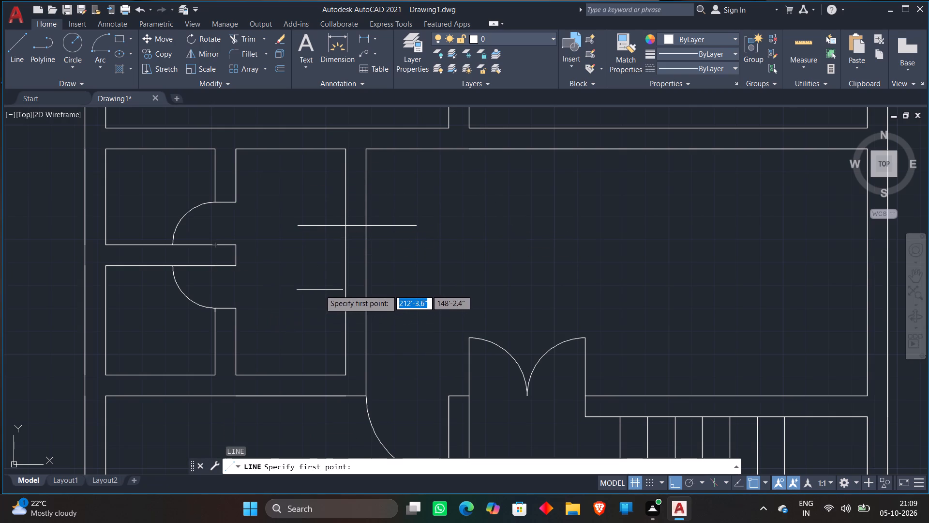
pyautogui.click(327, 299)
pyautogui.click(415, 304)
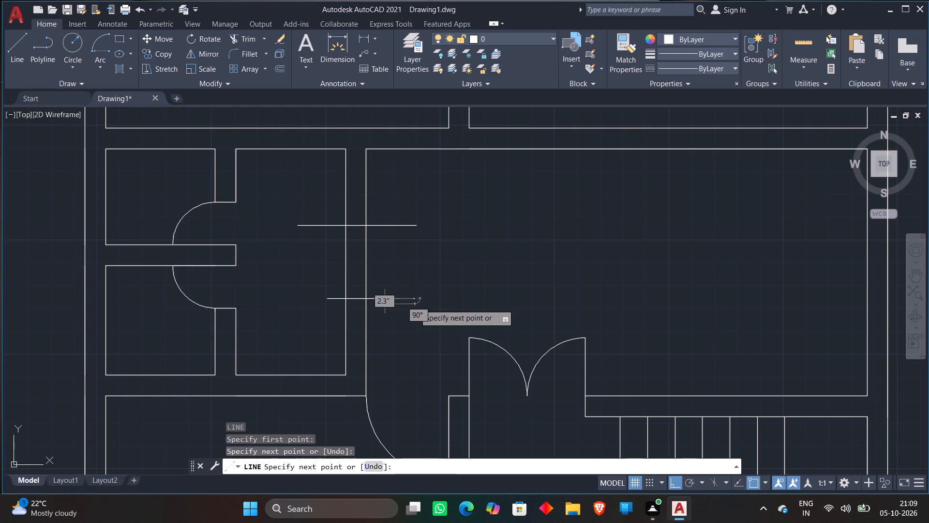
pyautogui.press('Escape')
# Trim both wall lines between the two horizontal lines and the lines' overhangs on either side of the wall.
pyautogui.write('TR')
pyautogui.press('Return')
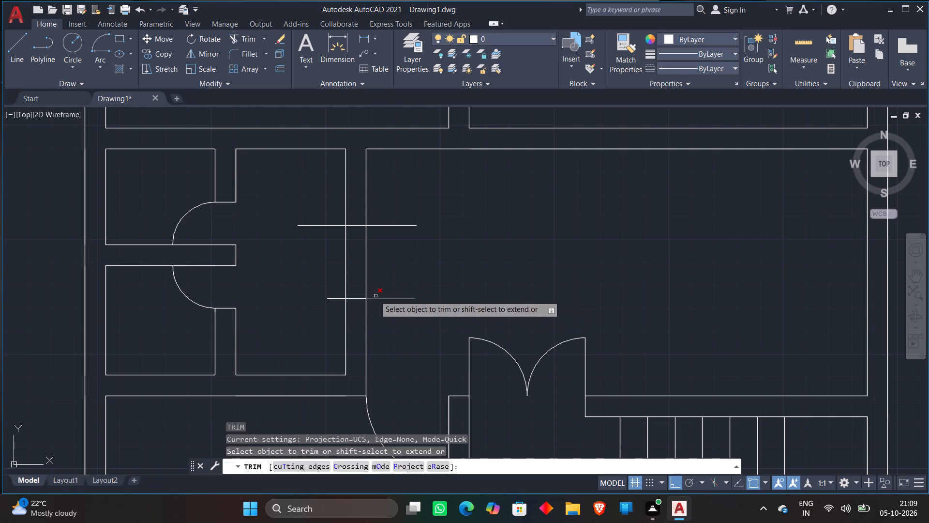
pyautogui.click(334, 246)
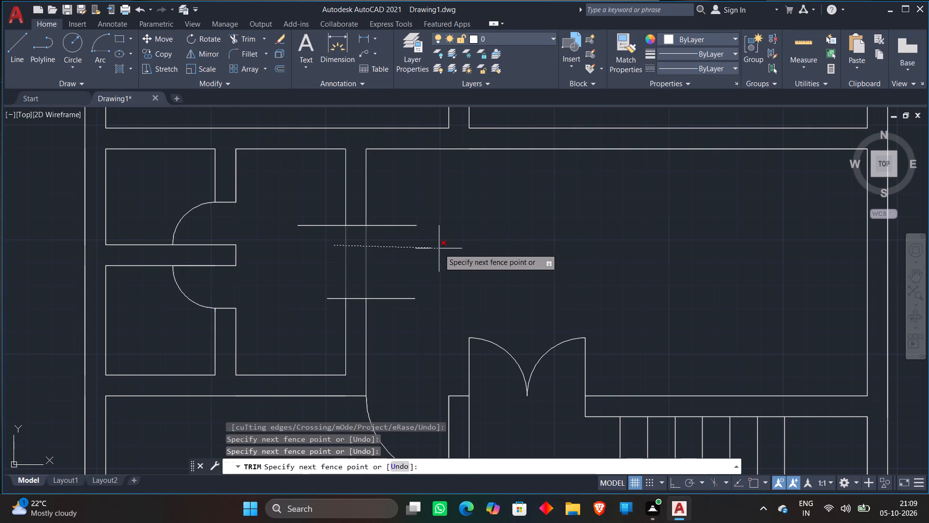
pyautogui.click(439, 248)
pyautogui.click(403, 212)
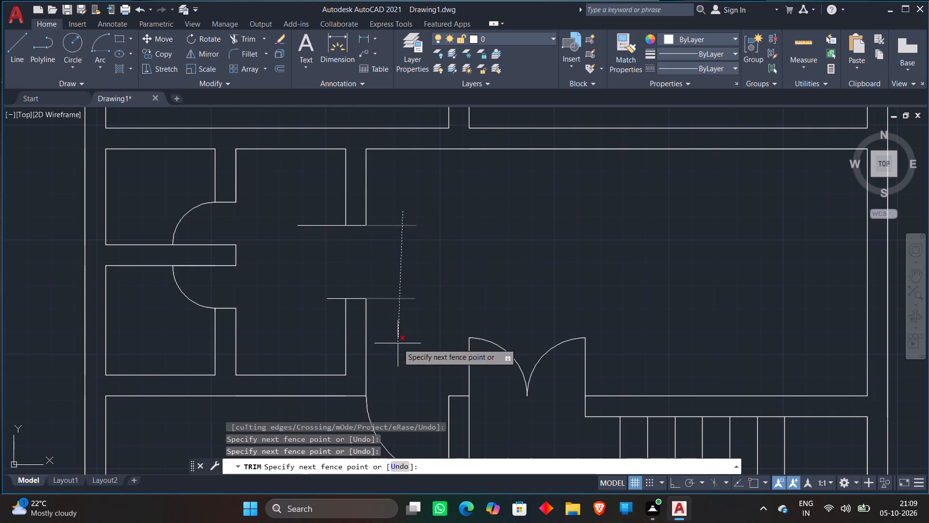
pyautogui.click(398, 343)
pyautogui.click(322, 208)
pyautogui.click(331, 311)
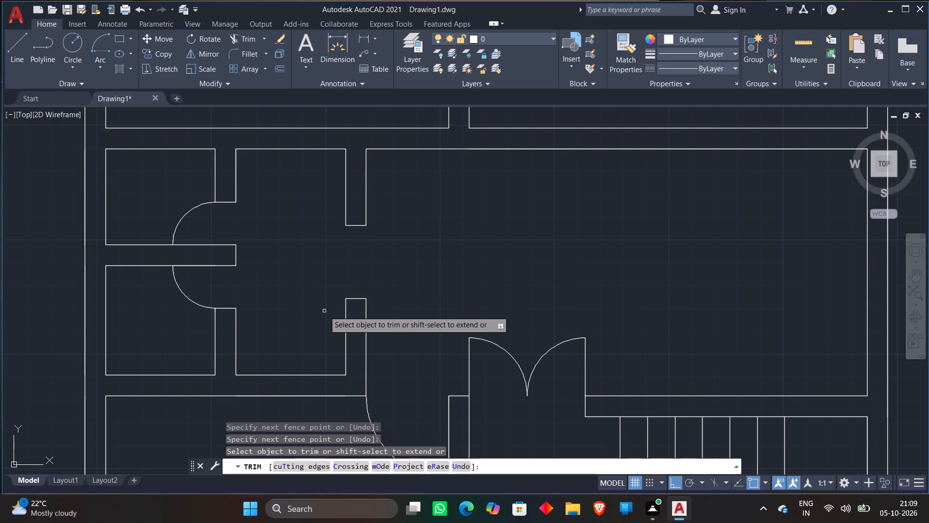
pyautogui.press('l')
pyautogui.press('Return')
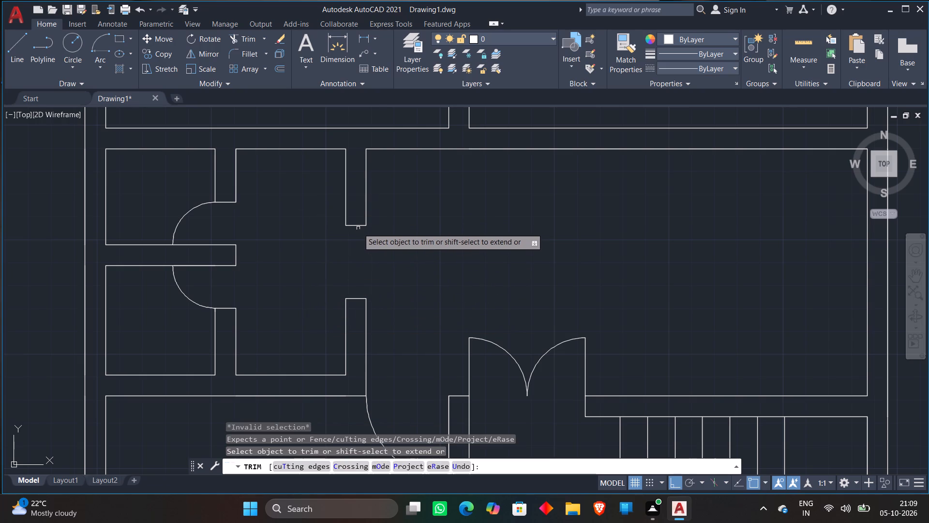
pyautogui.press('Escape')
# Draw a vertical line through the middle of the opening between the narrow room and the large room, joining both jambs' midpoints.
pyautogui.press(';')
pyautogui.press('BackSpace')
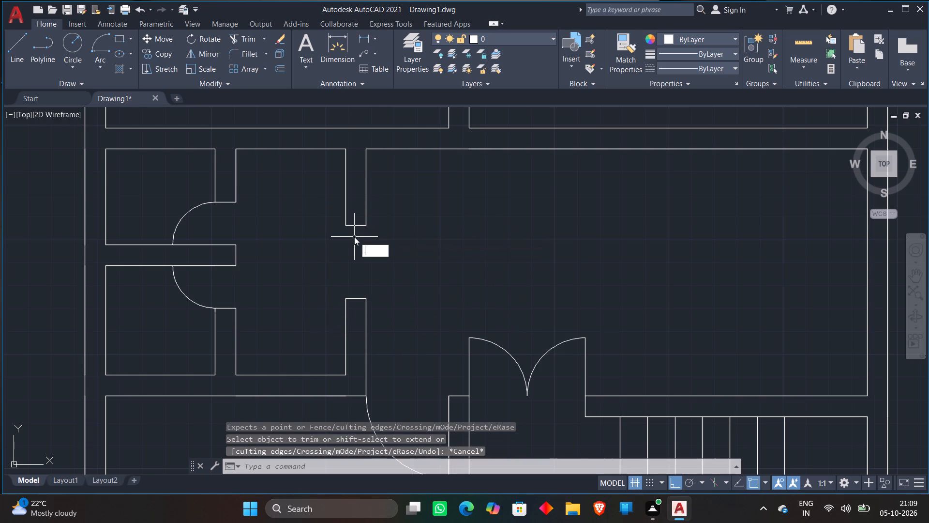
pyautogui.press('l')
pyautogui.press('Return')
pyautogui.click(354, 229)
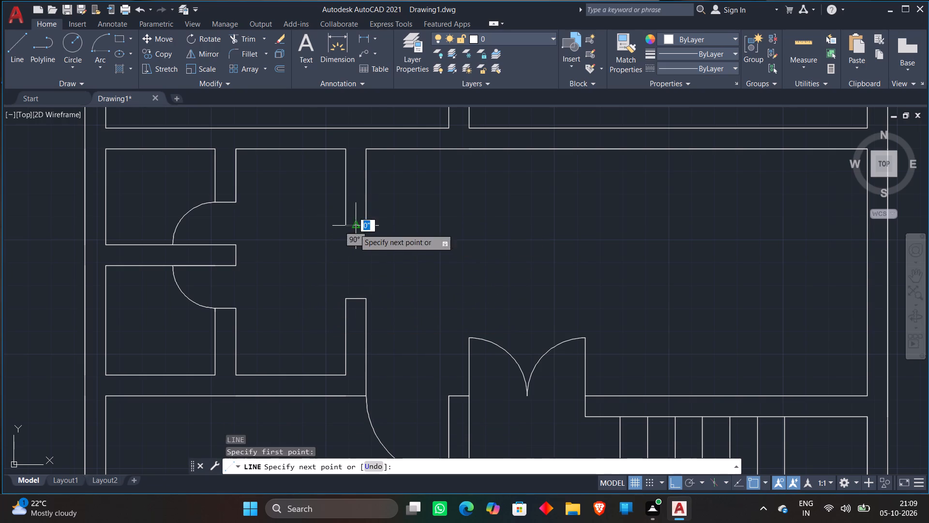
pyautogui.click(360, 298)
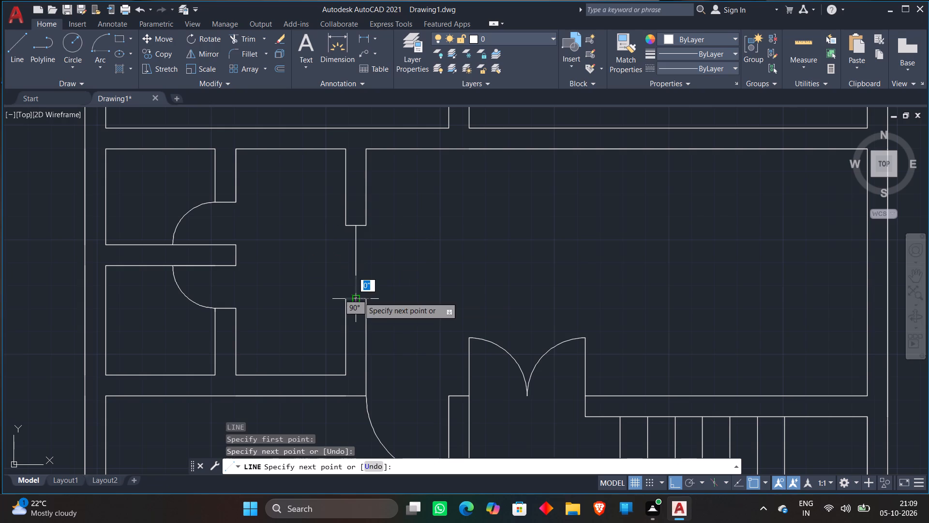
pyautogui.press('Escape')
# Draw a line from the northwest room's southwest inner corner west across the exterior wall and trim its overhang outside the wall.
pyautogui.scroll(-2, 393, 253)
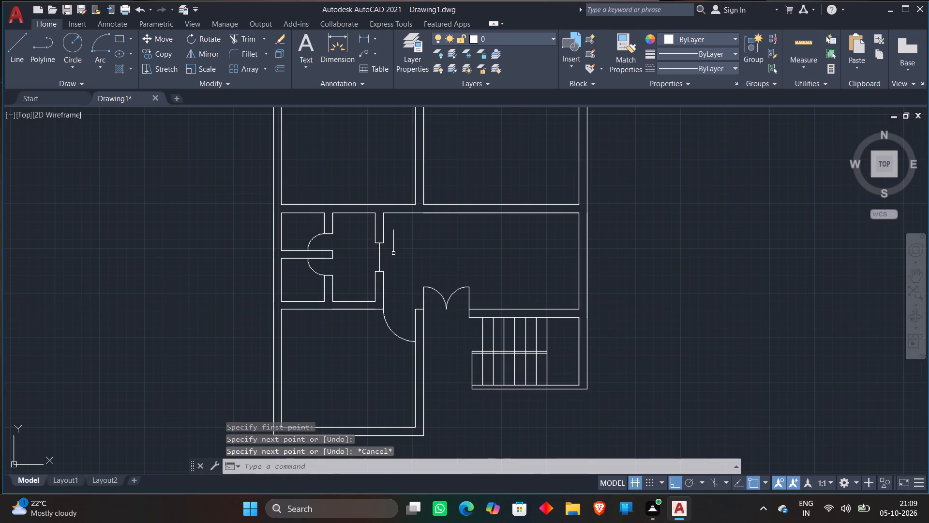
pyautogui.scroll(-1, 393, 252)
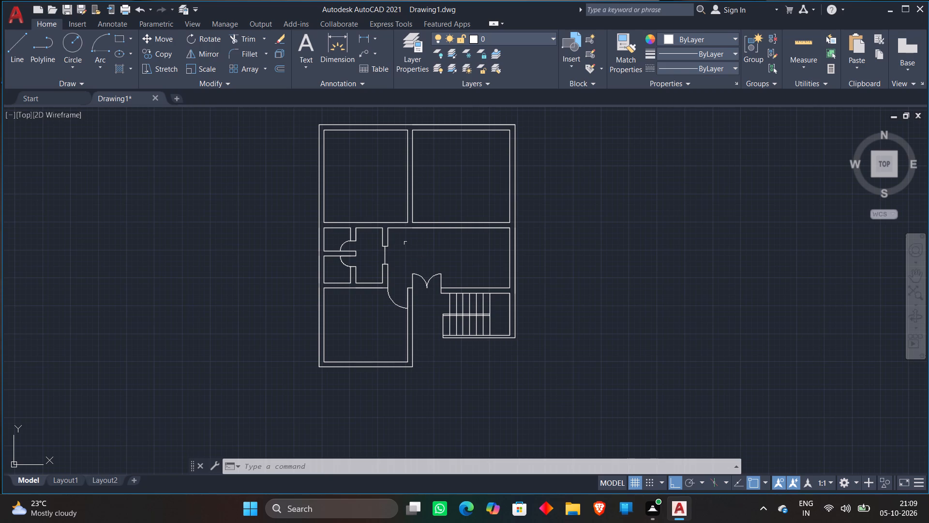
pyautogui.scroll(2, 312, 199)
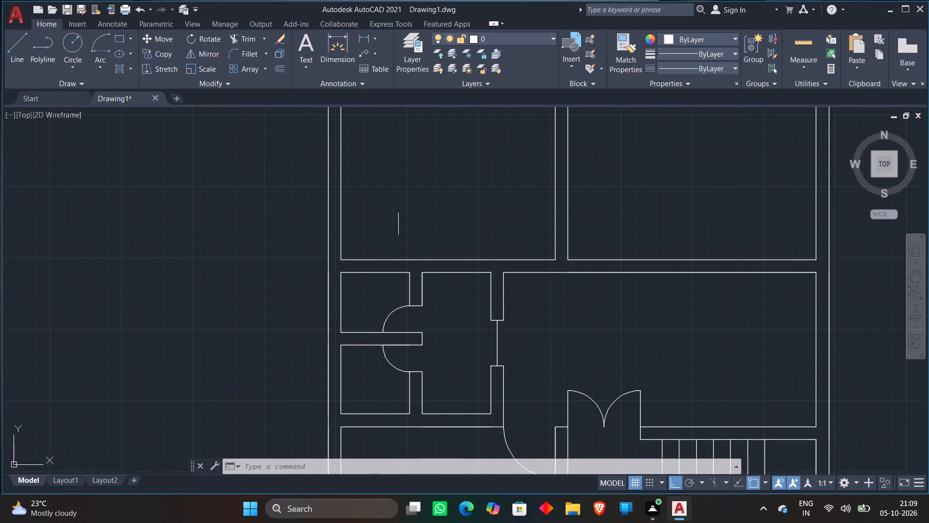
pyautogui.scroll(1, 398, 211)
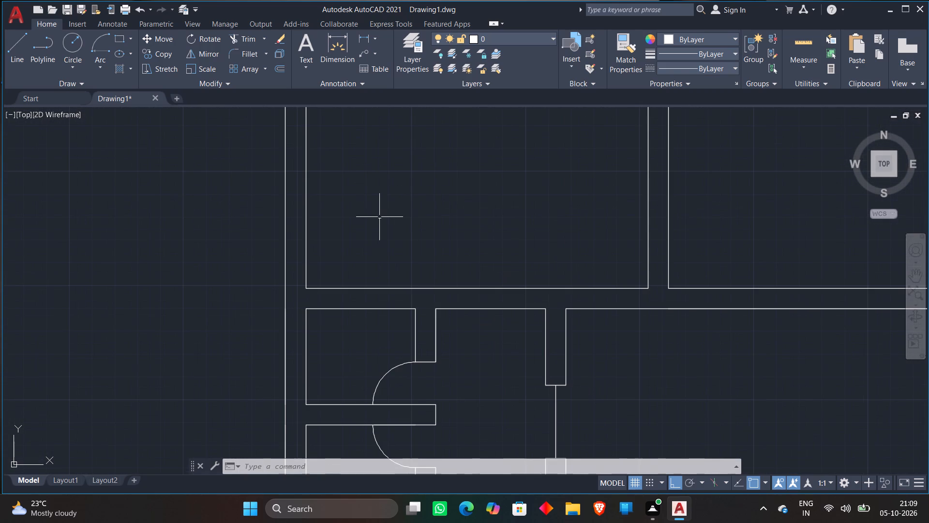
pyautogui.press('l')
pyautogui.press('Return')
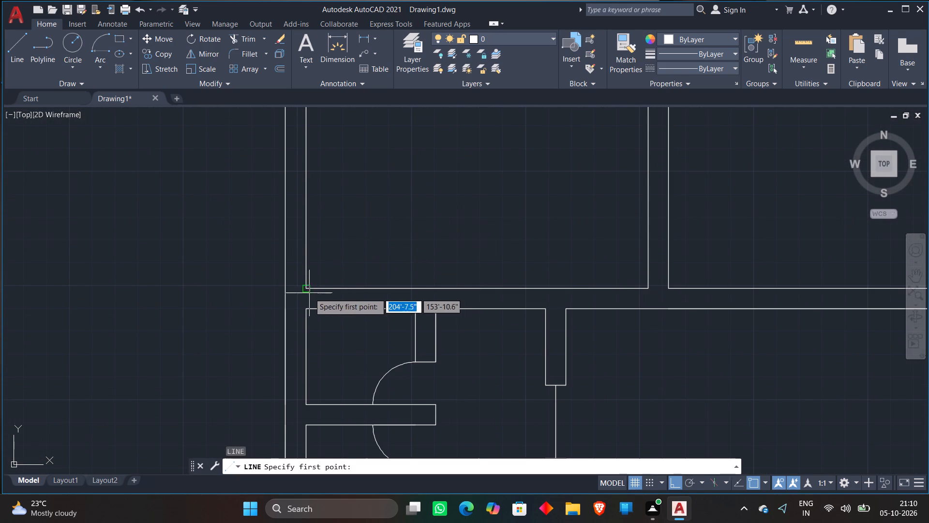
pyautogui.click(307, 289)
pyautogui.click(239, 288)
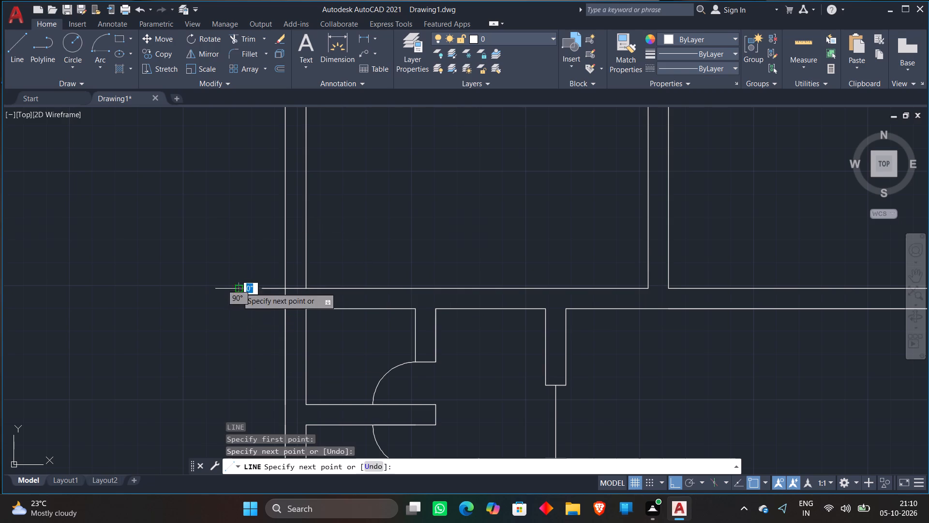
pyautogui.press('Escape')
pyautogui.write('TR')
pyautogui.press('Return')
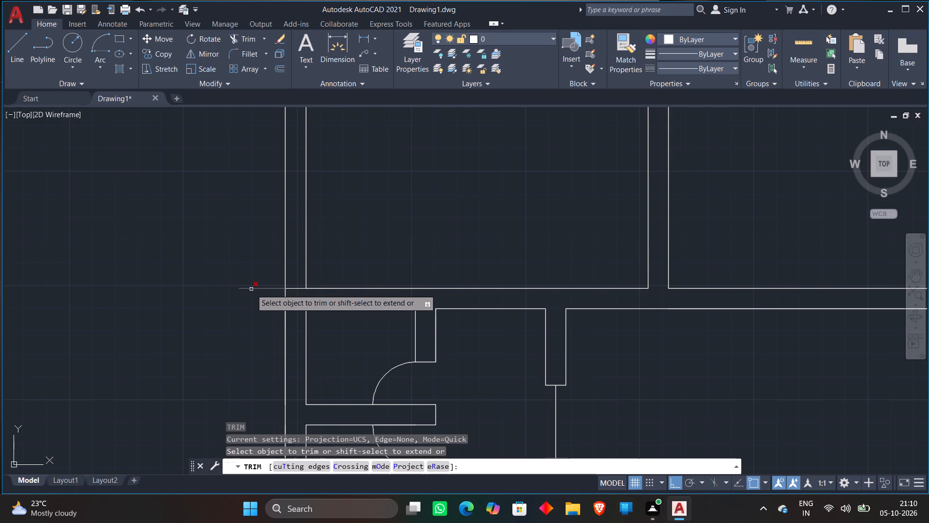
pyautogui.click(251, 289)
pyautogui.press('Escape')
# Draw a 3' by 3' square of lines inside the northwest room, starting at its southwest inner corner.
pyautogui.press('l')
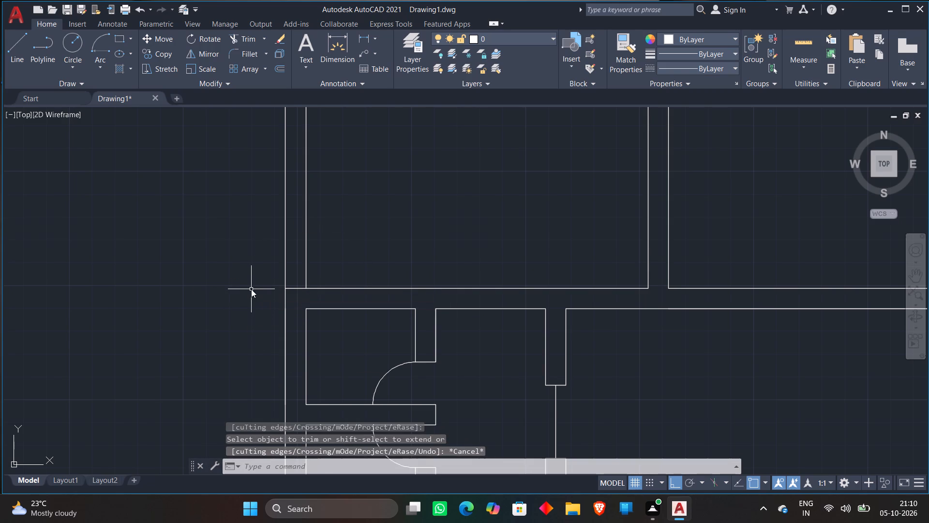
pyautogui.press('Return')
pyautogui.click(313, 288)
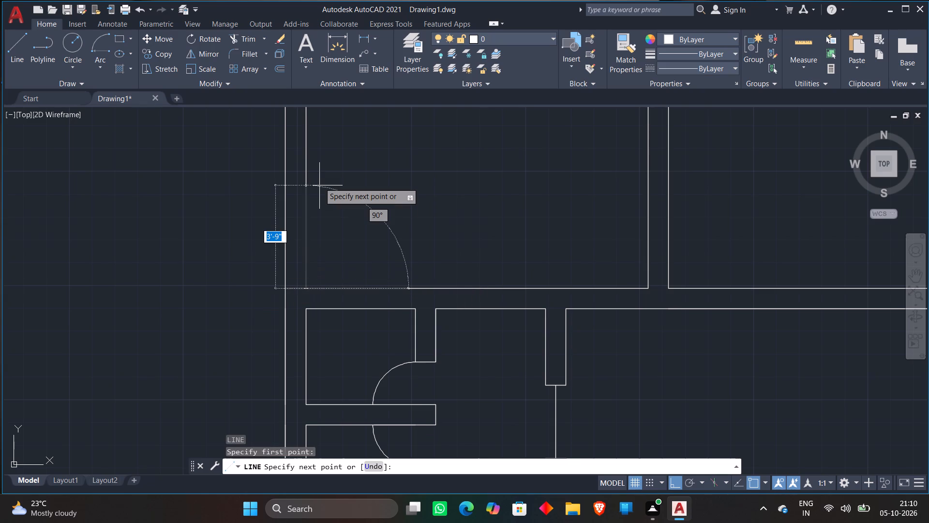
pyautogui.press('3')
pyautogui.press("'")
pyautogui.press('Return')
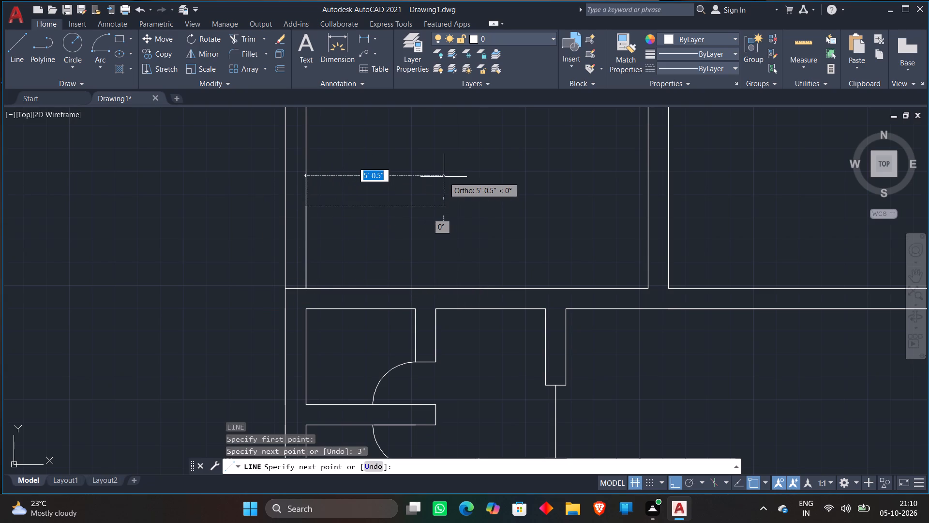
pyautogui.press('3')
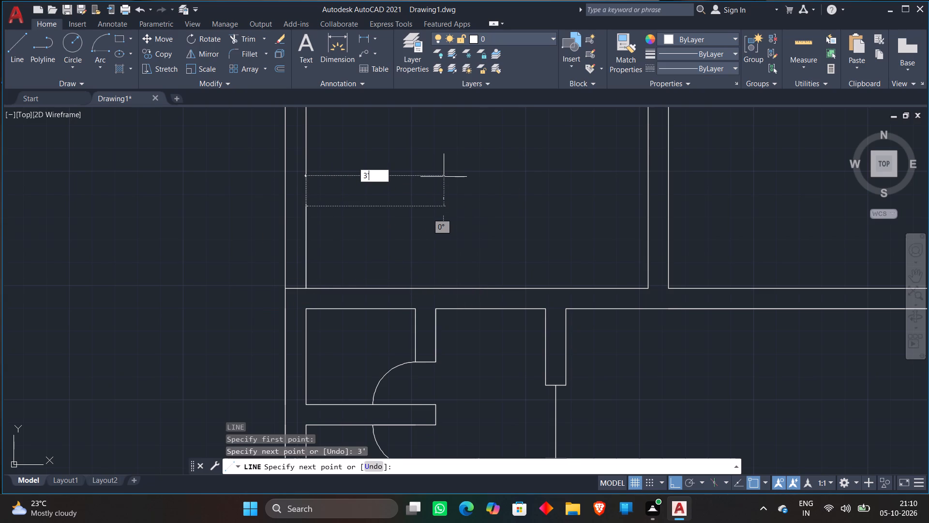
pyautogui.press("'")
pyautogui.press('Return')
pyautogui.press('3')
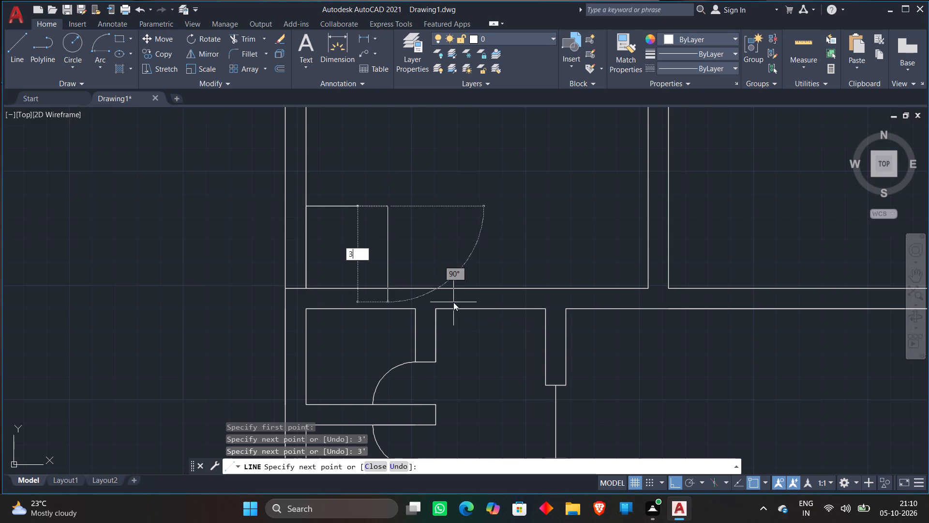
pyautogui.press("'")
pyautogui.press('Return')
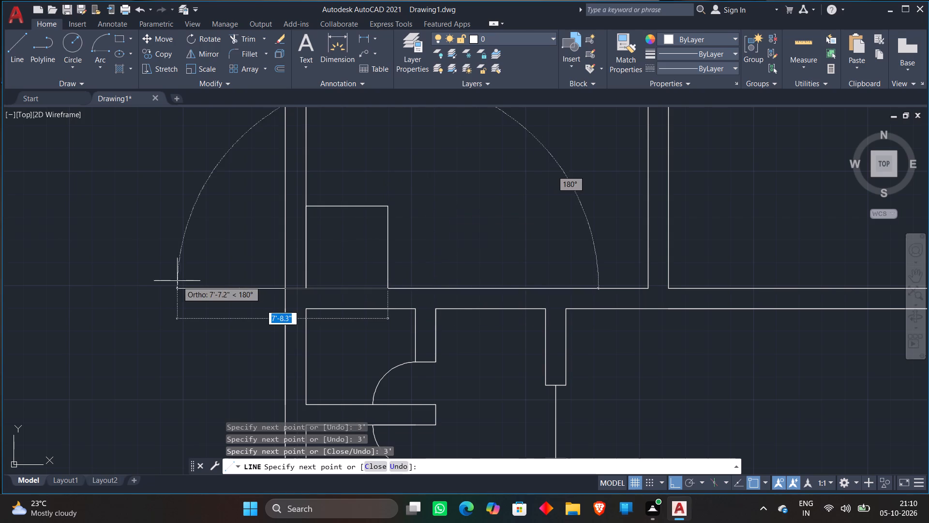
pyautogui.write("3'")
pyautogui.press('Return')
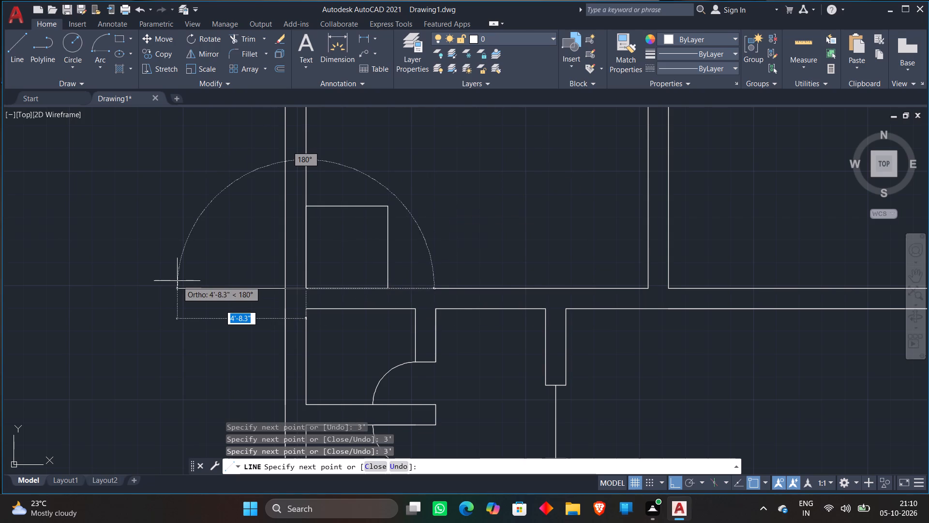
pyautogui.press('Escape')
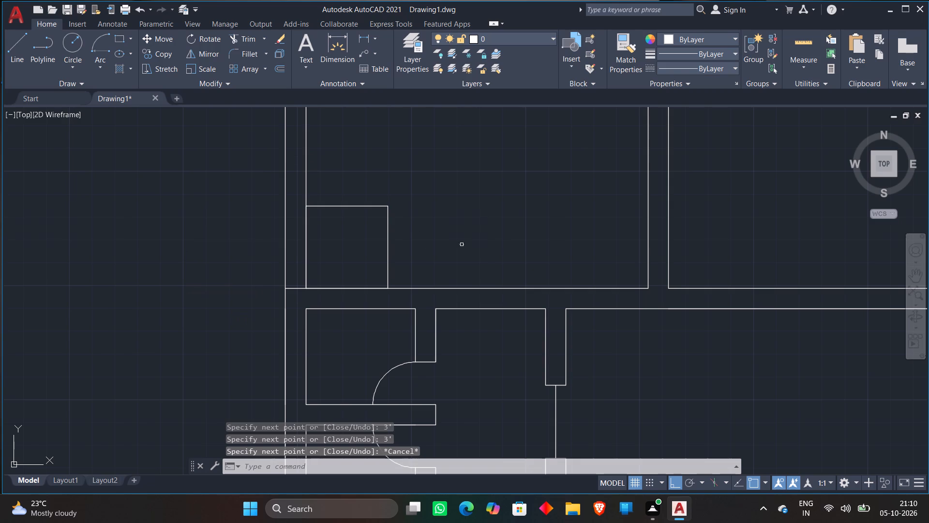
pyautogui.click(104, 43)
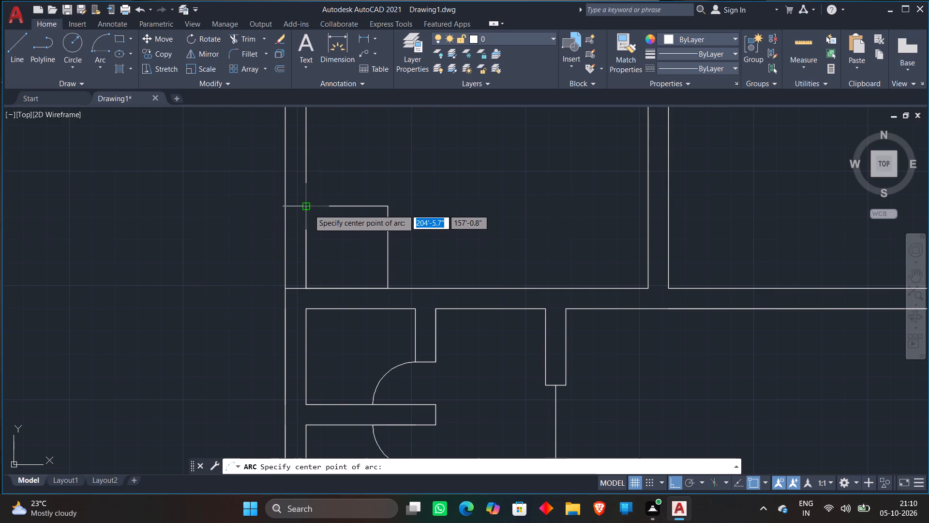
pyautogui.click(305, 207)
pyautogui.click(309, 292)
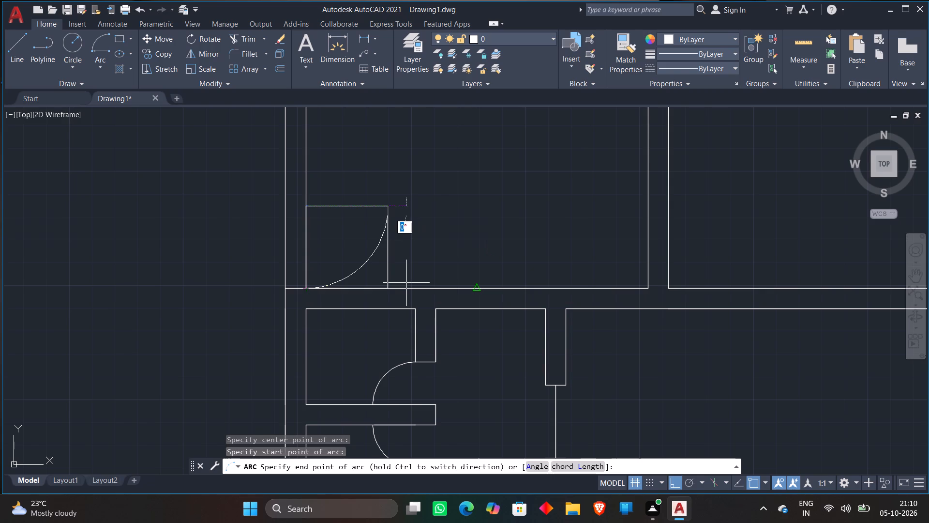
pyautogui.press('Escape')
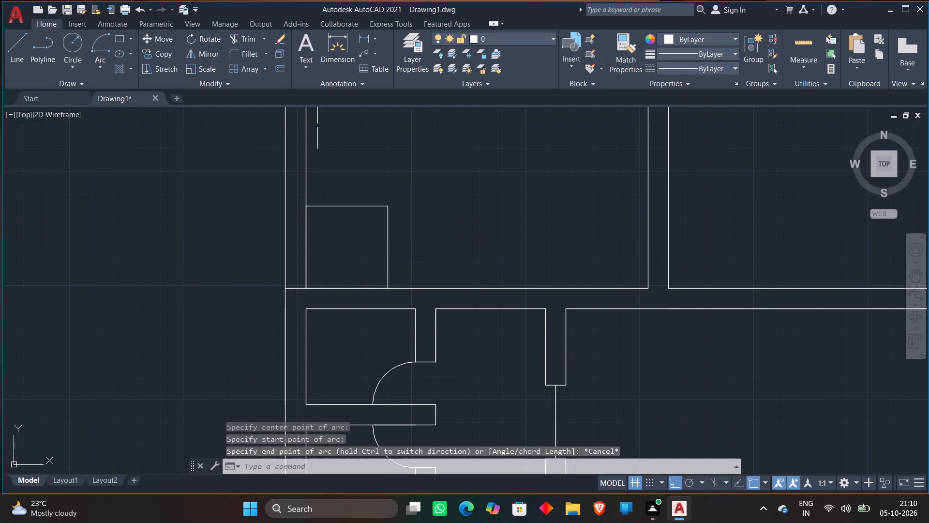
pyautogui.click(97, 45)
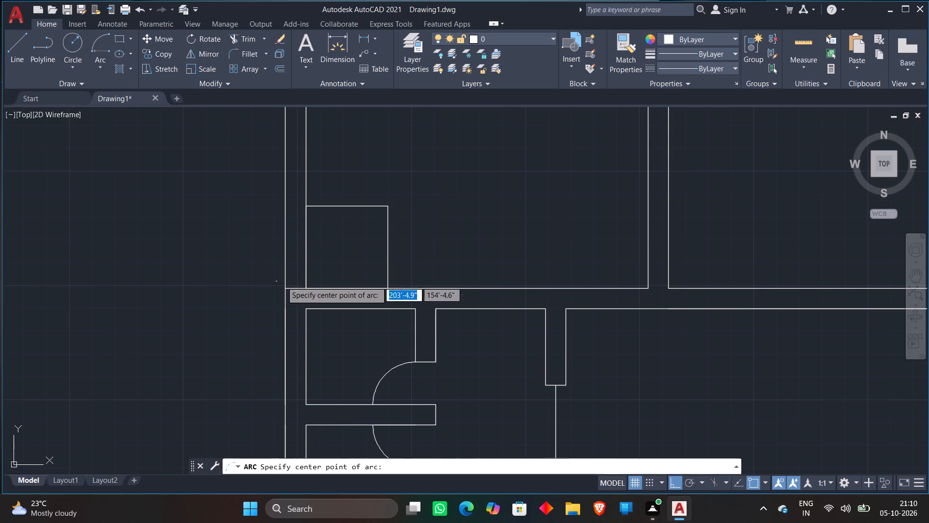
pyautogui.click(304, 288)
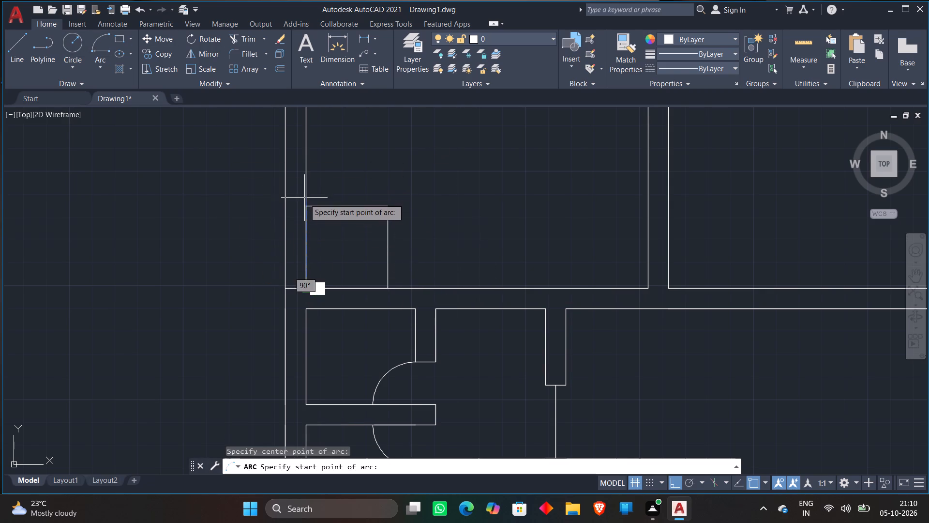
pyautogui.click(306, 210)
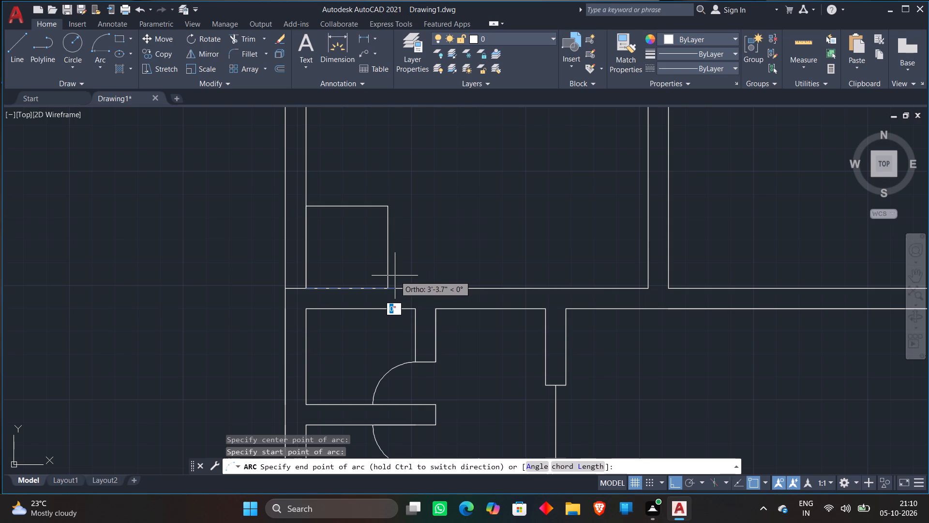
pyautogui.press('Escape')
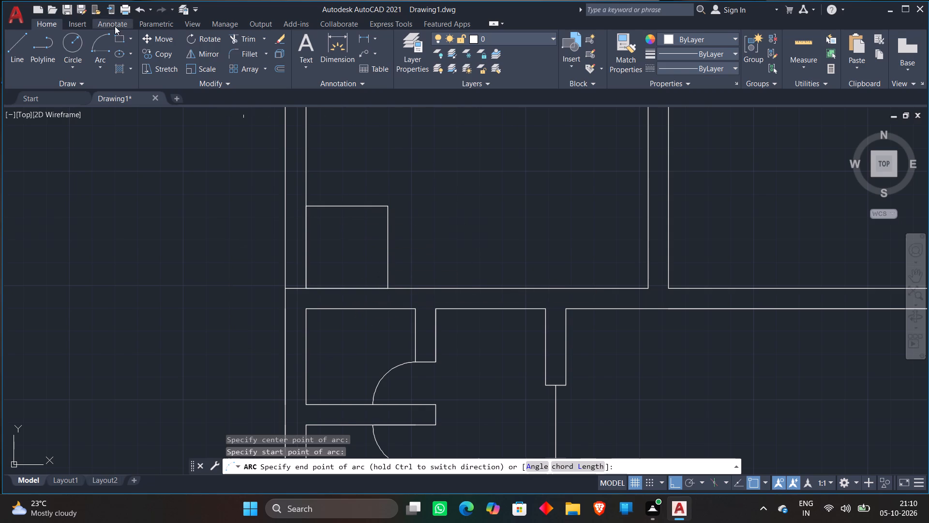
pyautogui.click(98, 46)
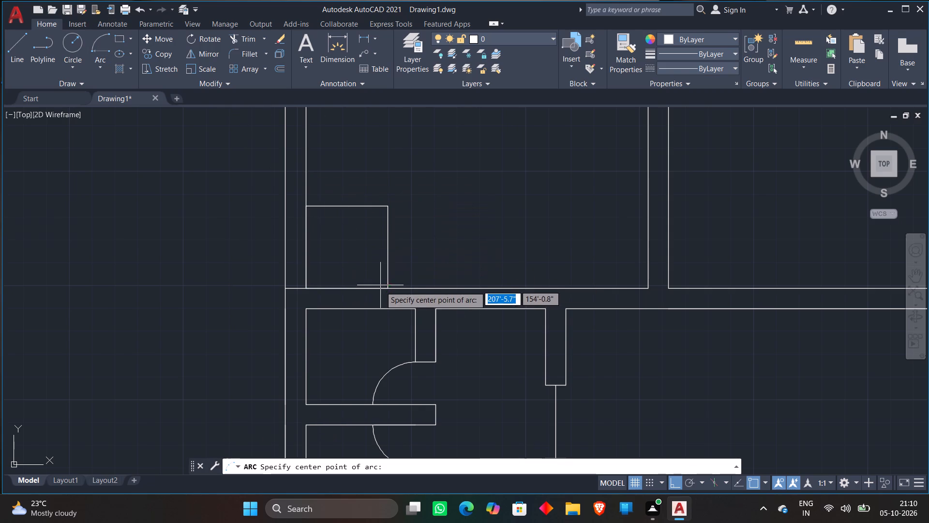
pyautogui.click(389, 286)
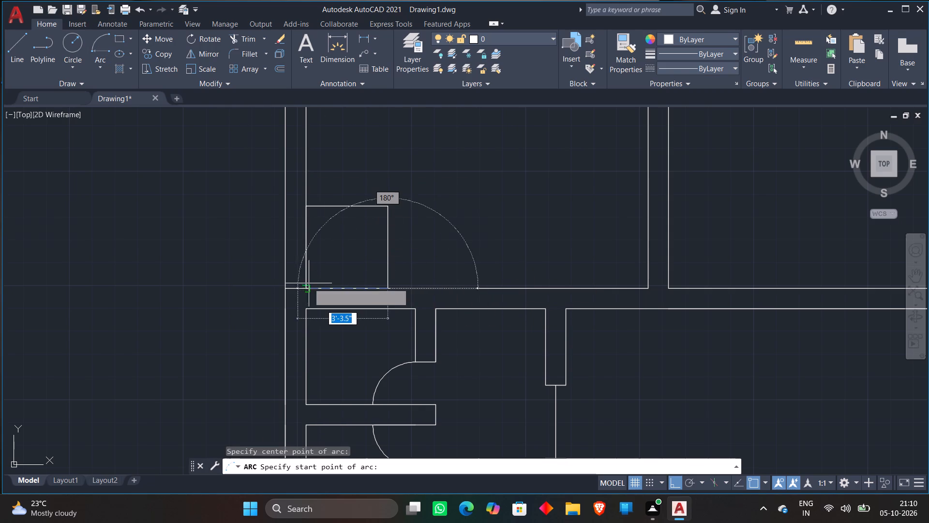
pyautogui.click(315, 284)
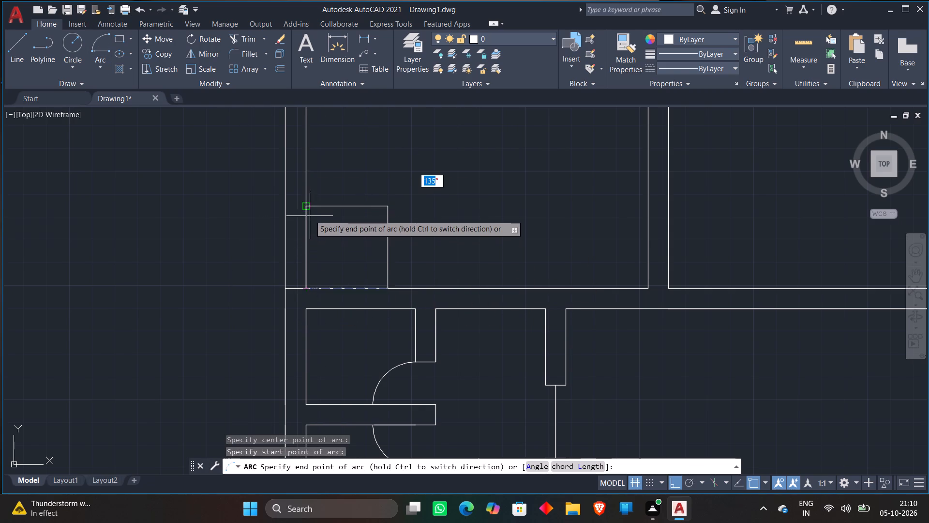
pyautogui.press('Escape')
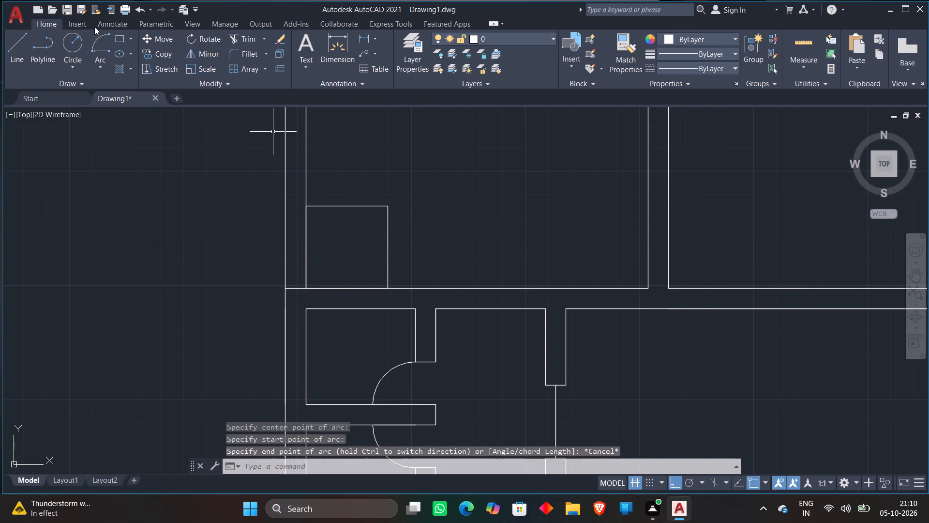
# Draw an arc centred on the 3' square's northwest corner, starting at its southwest corner and ending toward its southeast corner.
pyautogui.click(105, 45)
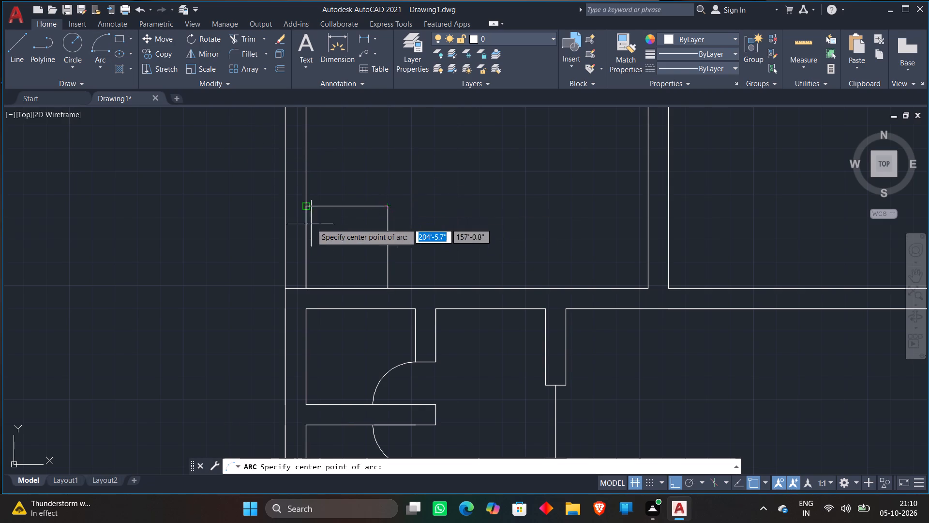
pyautogui.click(305, 205)
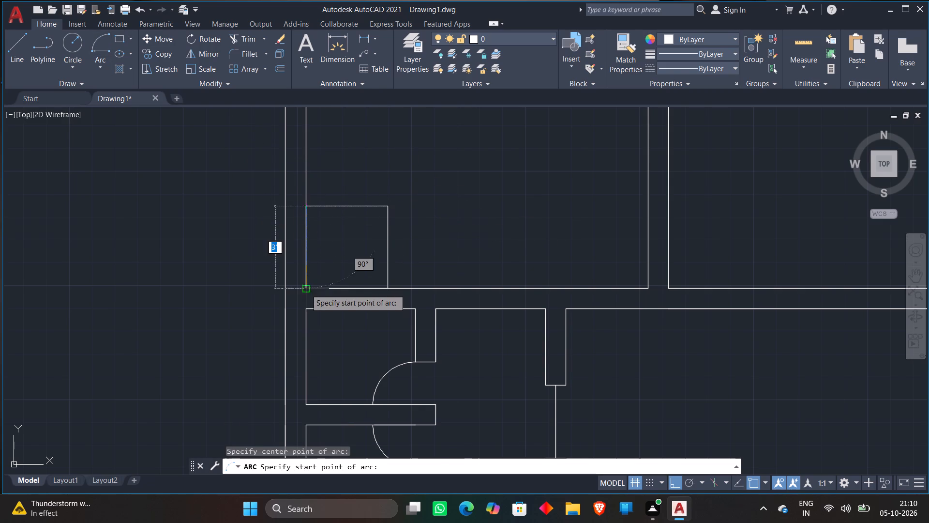
pyautogui.click(306, 290)
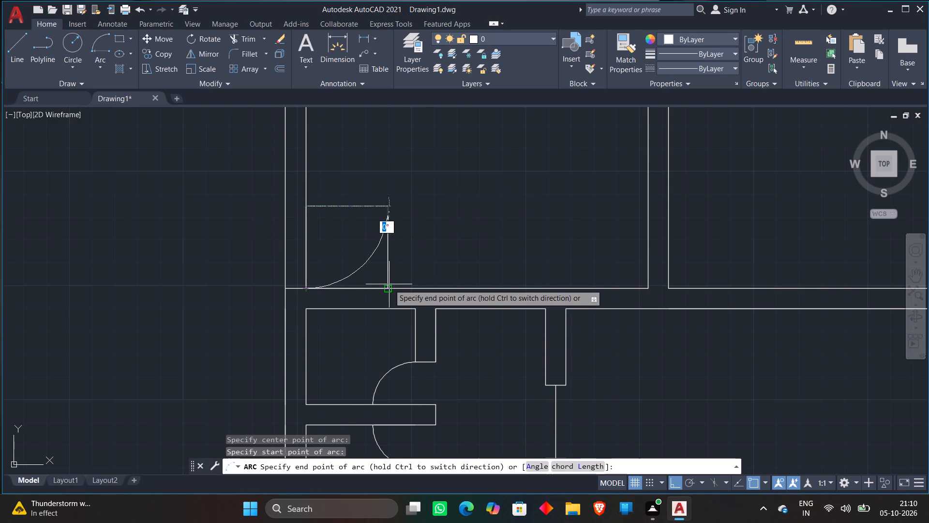
pyautogui.click(389, 286)
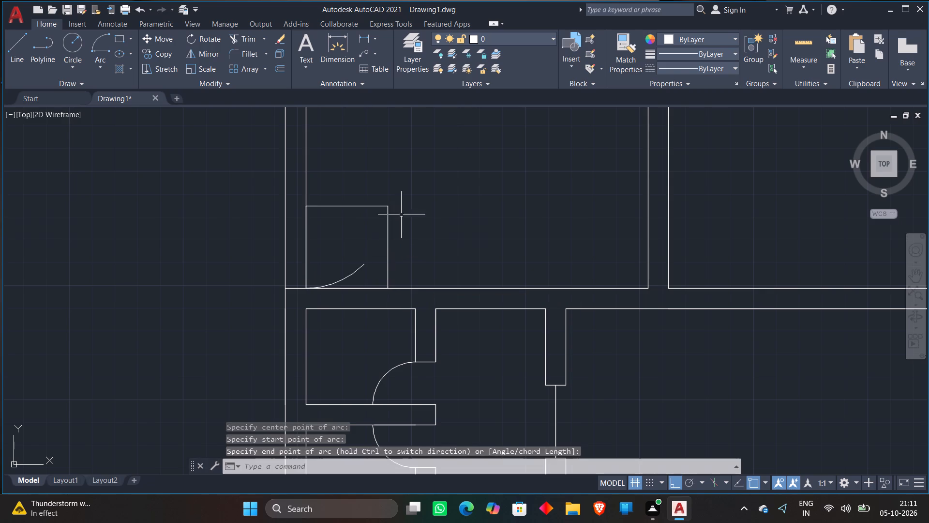
pyautogui.press('Escape')
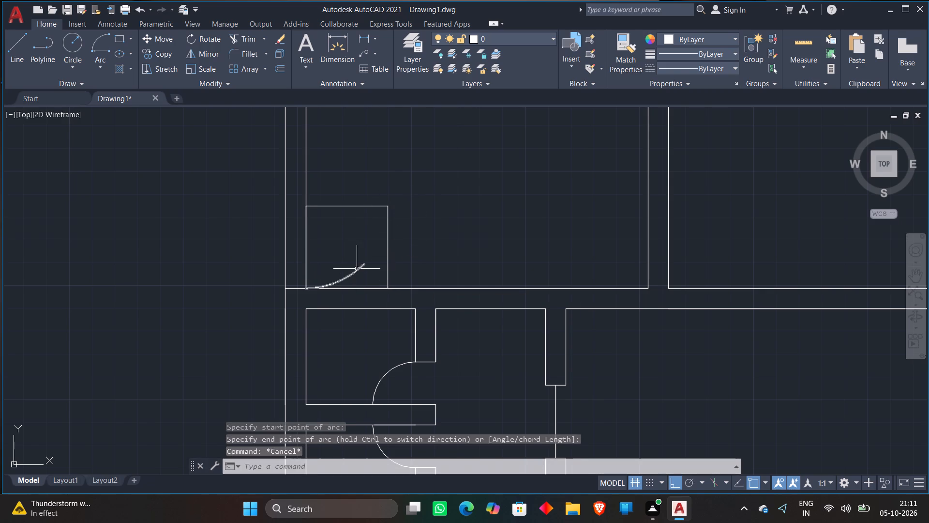
# Stretch the arc's east end to the 3' square's northeast corner.
pyautogui.click(357, 269)
pyautogui.click(367, 265)
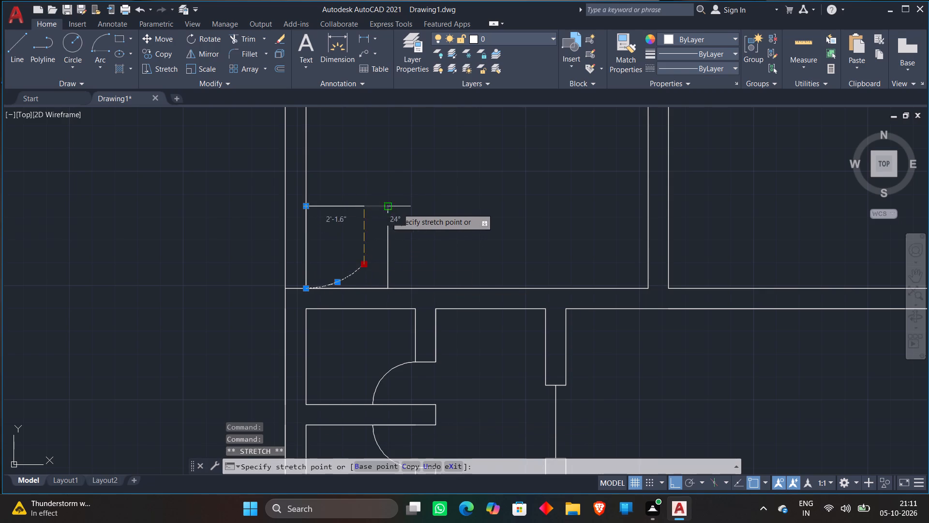
pyautogui.click(390, 210)
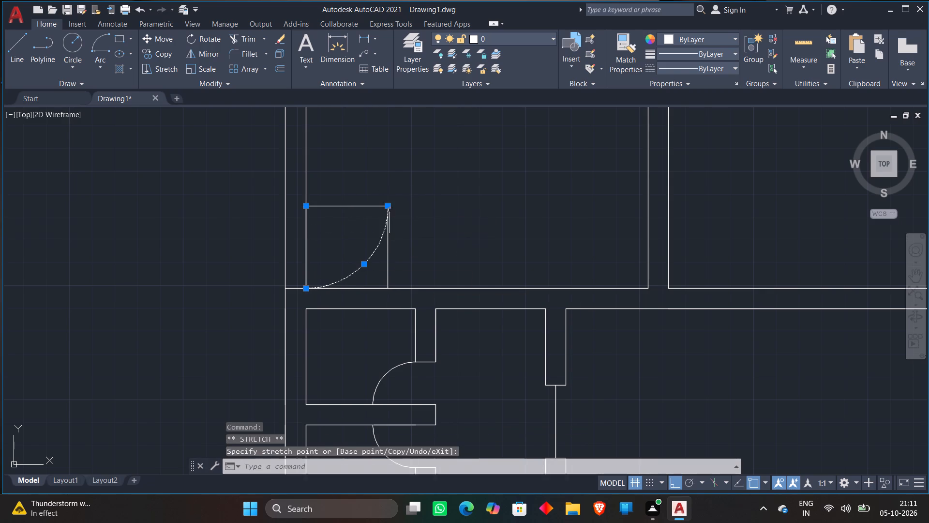
pyautogui.press('Escape')
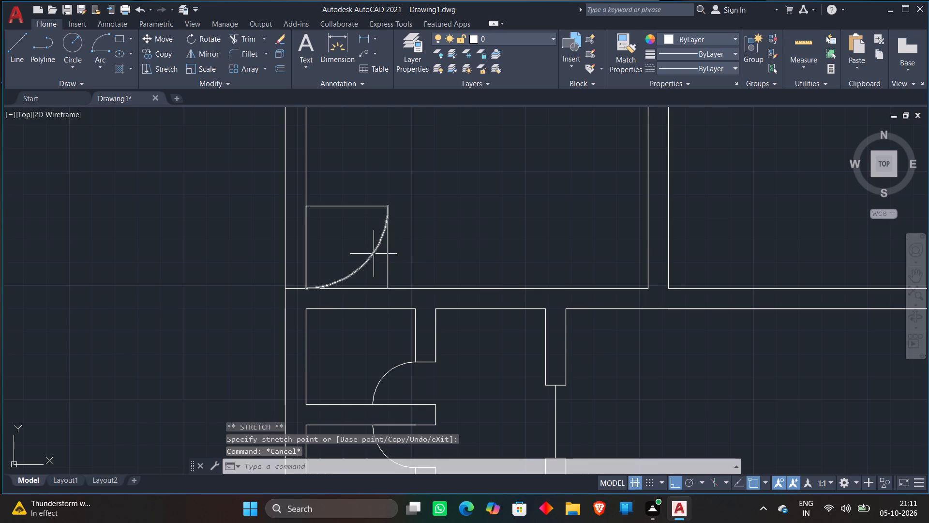
# Mirror the arc about the 3' square's north side and erase the source arc.
pyautogui.click(374, 254)
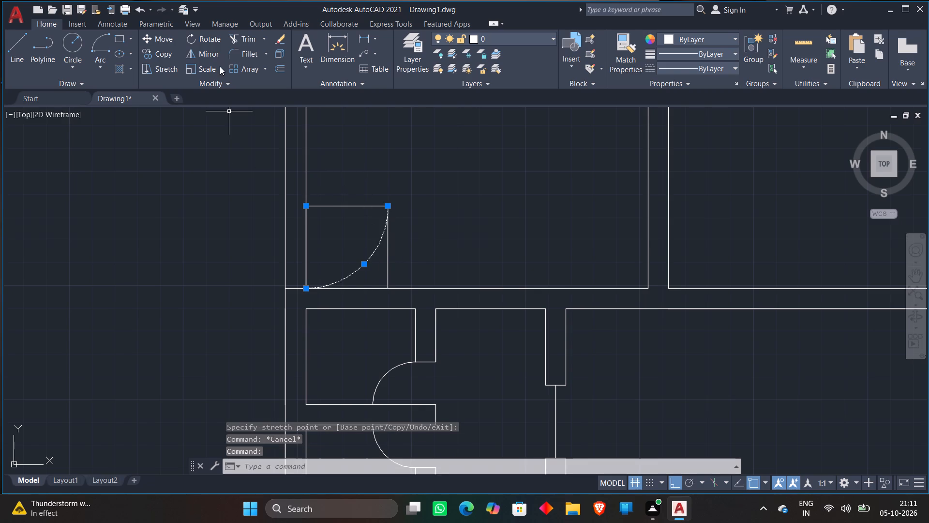
pyautogui.click(197, 55)
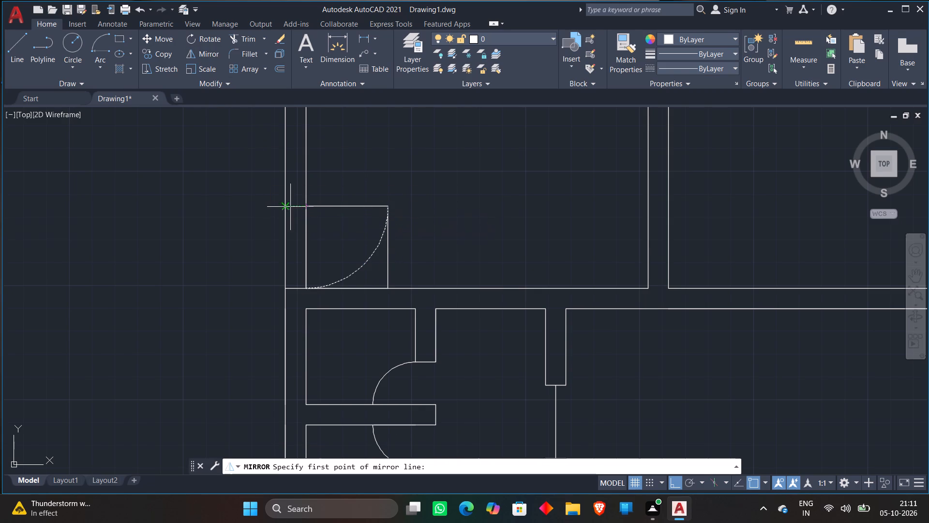
pyautogui.click(267, 207)
pyautogui.click(380, 210)
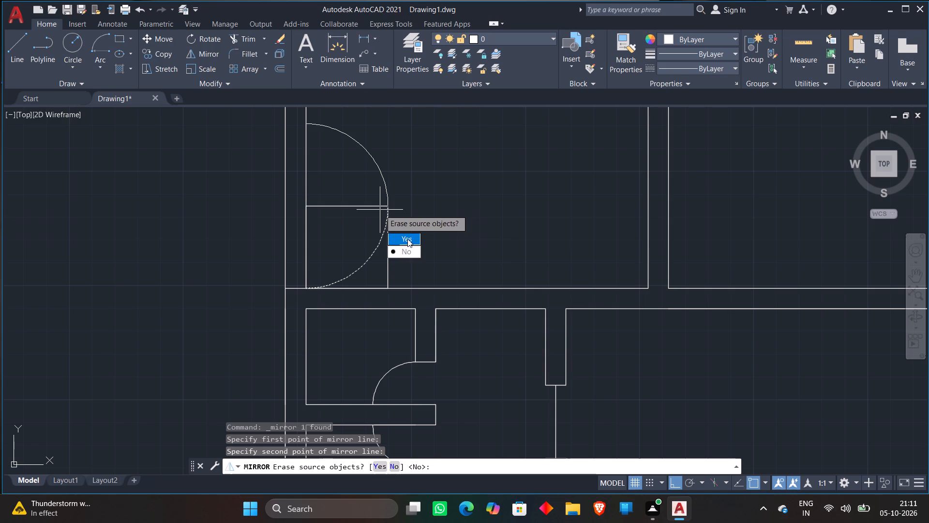
pyautogui.moveTo(407, 239); pyautogui.dragTo(380, 210)
# Move the mirrored arc by its centre point down to the 3' square's southwest corner.
pyautogui.click(383, 185)
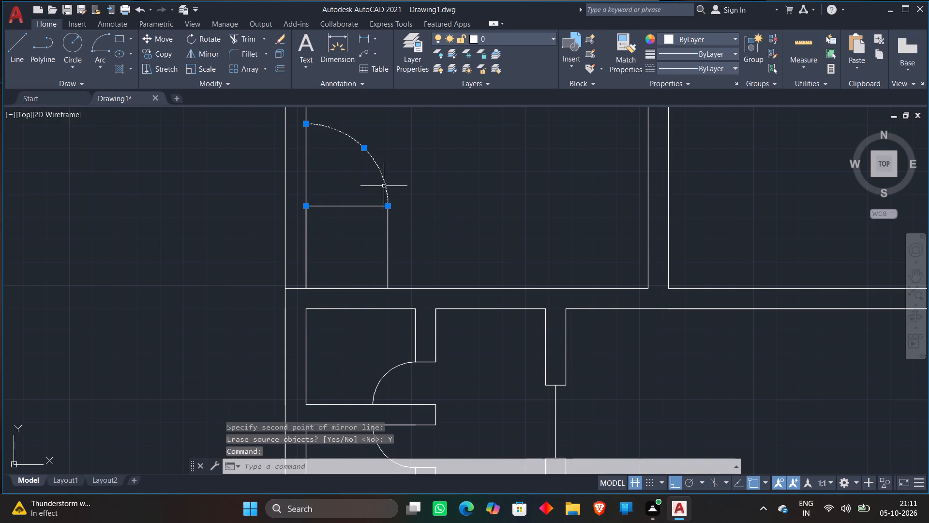
pyautogui.click(305, 208)
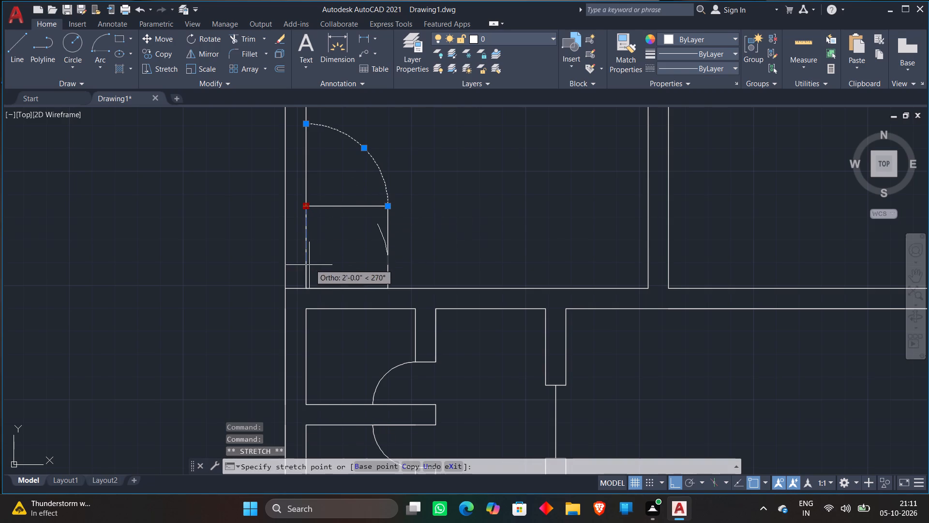
pyautogui.click(307, 286)
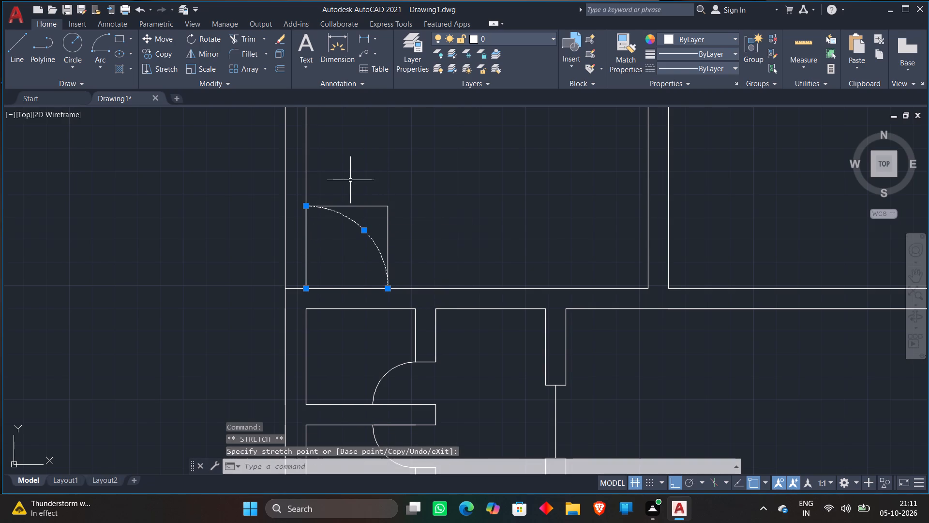
pyautogui.press('Escape')
# Trim away the four construction sides of the 3' square around the door arc.
pyautogui.write('TR')
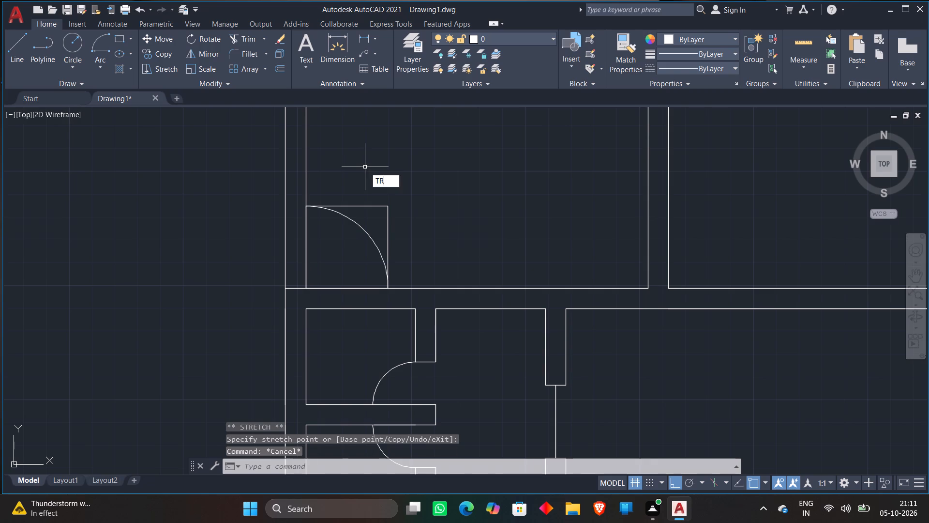
pyautogui.press('Return')
pyautogui.click(372, 205)
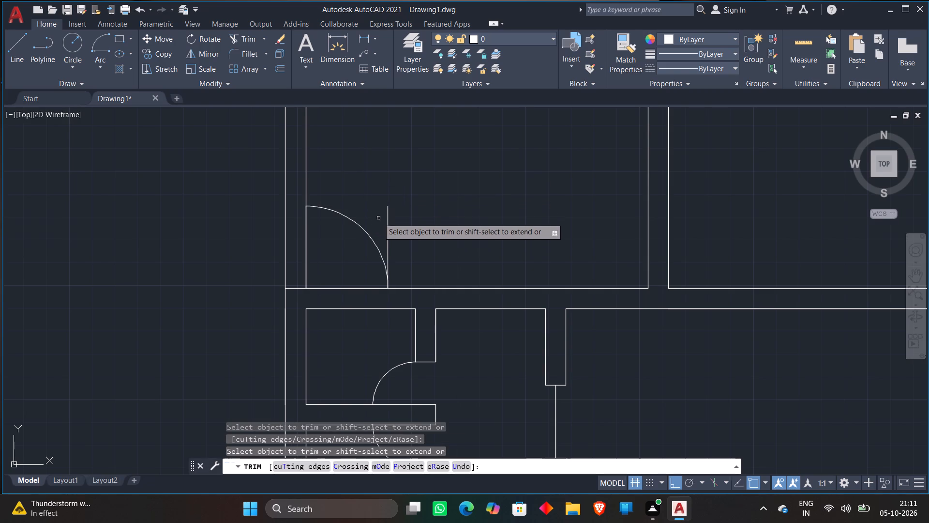
pyautogui.click(387, 231)
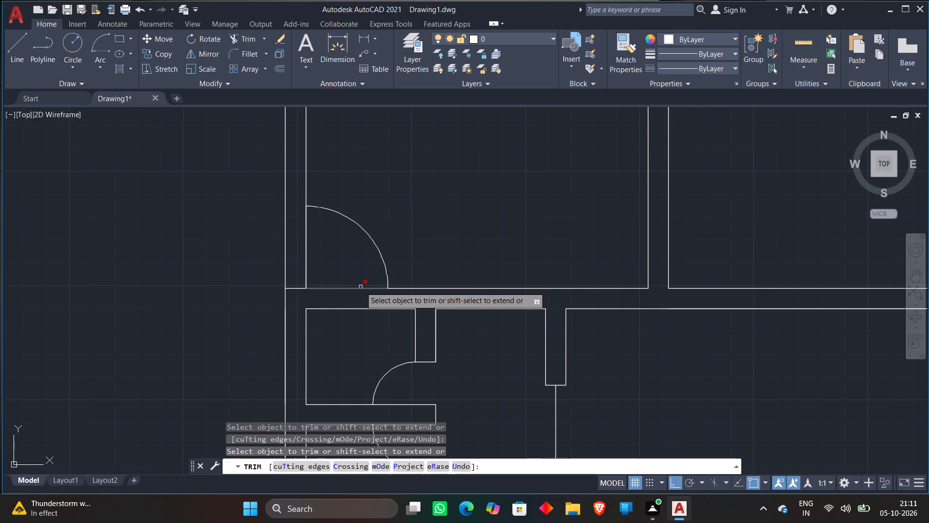
pyautogui.click(360, 287)
pyautogui.click(306, 236)
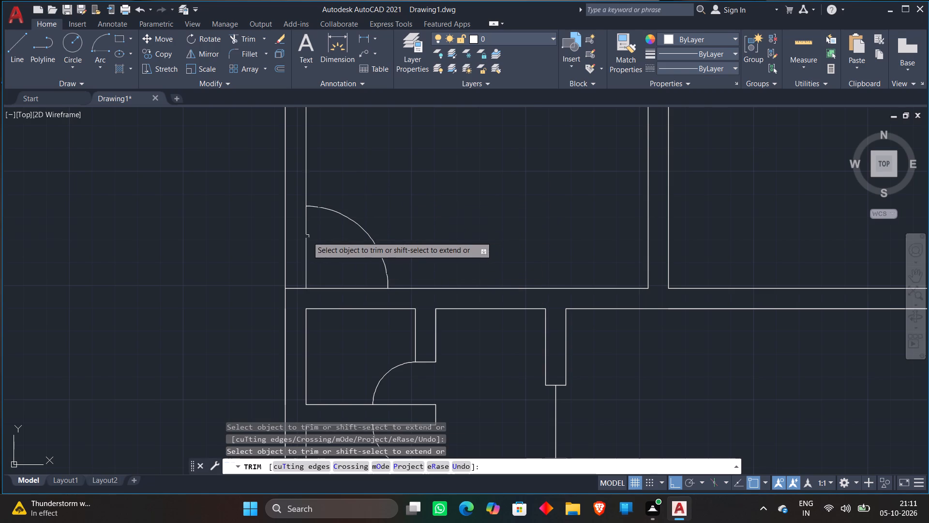
pyautogui.press('Escape')
# Draw a horizontal line from the door arc's north end west across the exterior wall, past its outer face.
pyautogui.press('l')
pyautogui.press('Return')
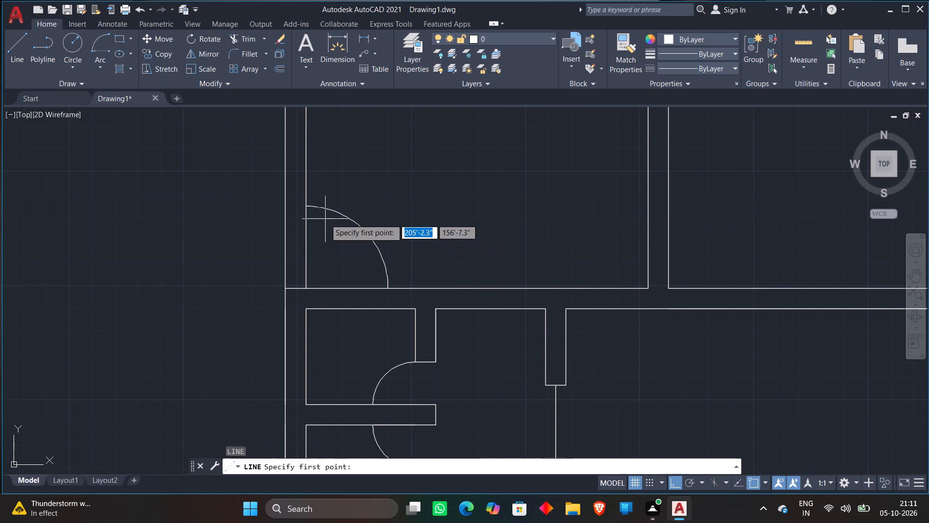
pyautogui.click(309, 207)
pyautogui.click(223, 207)
pyautogui.press('Escape')
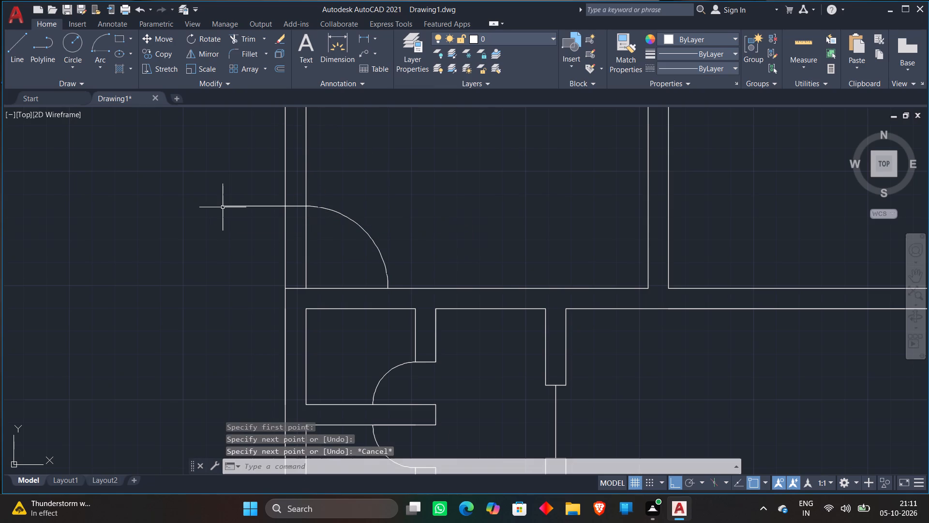
# Trim the new line's overhang and both exterior wall lines across the northwest room's door opening.
pyautogui.write('TR')
pyautogui.press('Return')
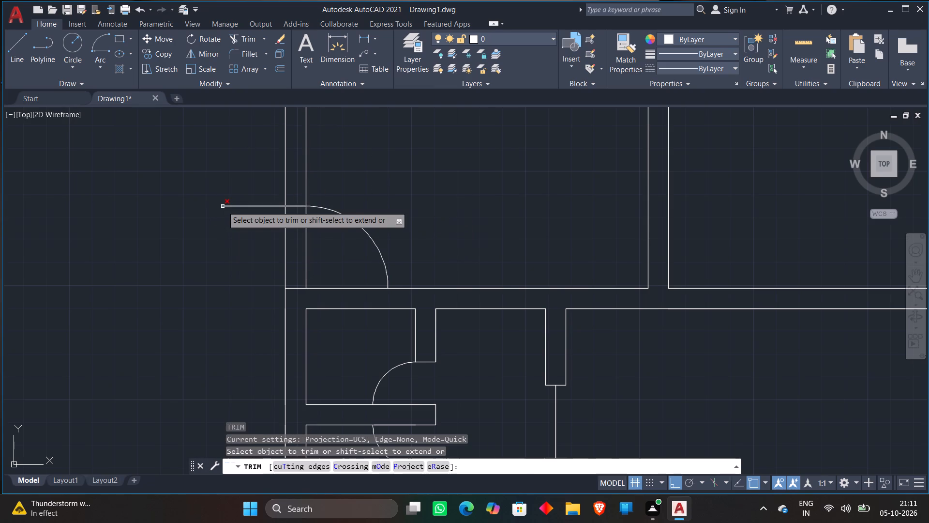
pyautogui.click(246, 192)
pyautogui.click(327, 259)
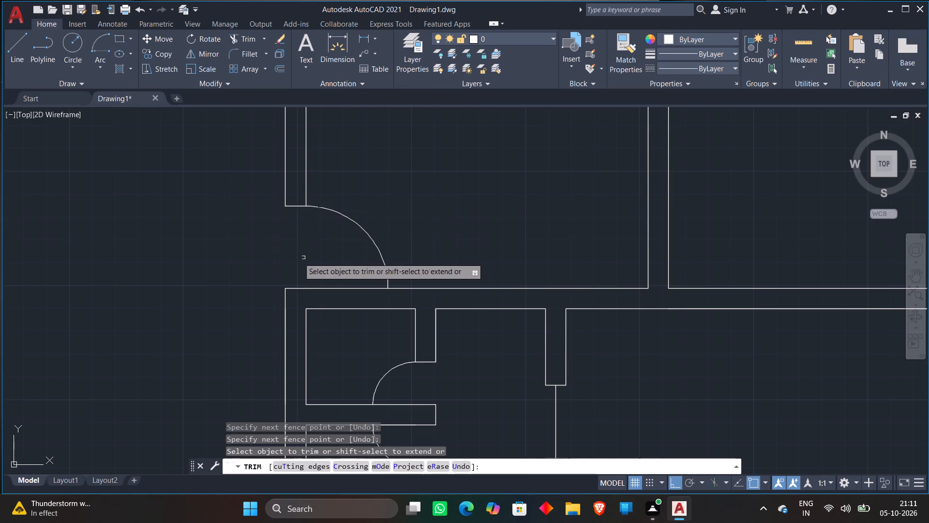
pyautogui.press('Escape')
# Draw a vertical line across the wall south of the northwest room, about 2'-1.7" west of that room's southeast inner corner.
pyautogui.scroll(-1, 381, 187)
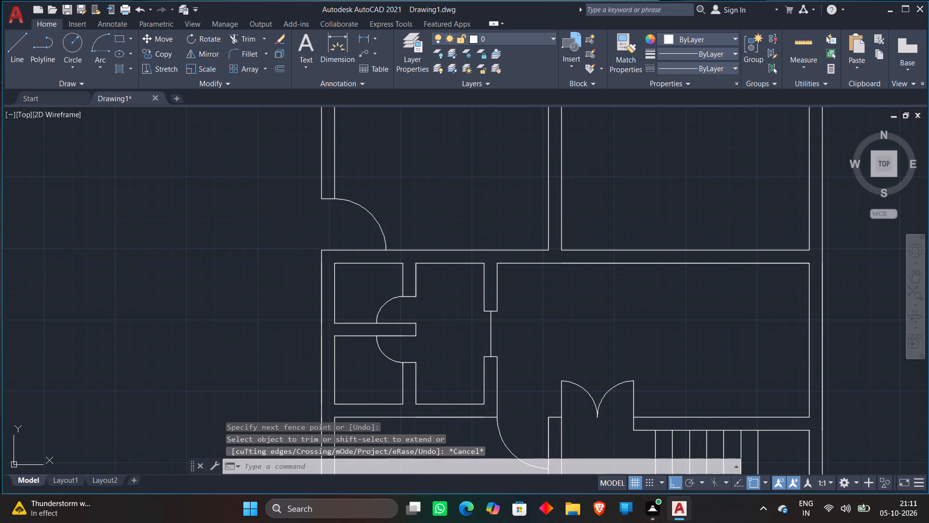
pyautogui.scroll(-2, 406, 176)
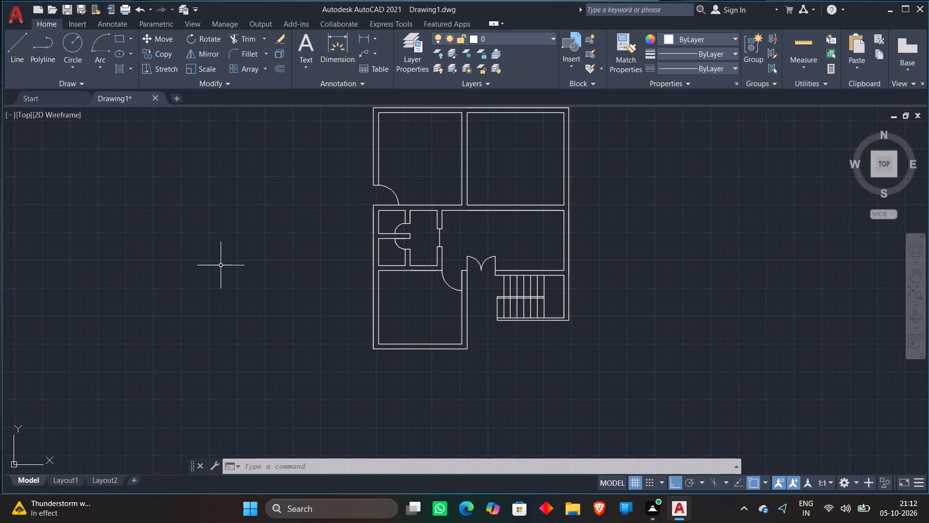
pyautogui.scroll(1, 298, 272)
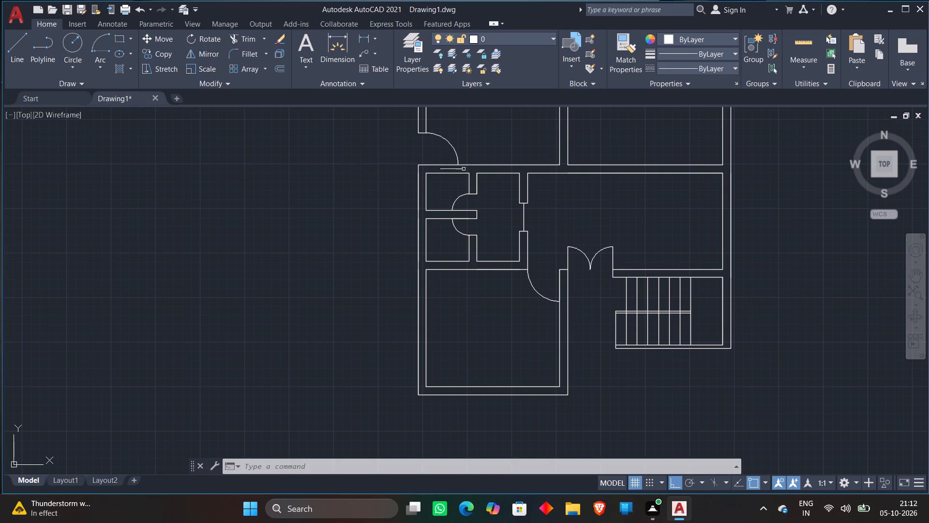
pyautogui.moveTo(562, 195); pyautogui.dragTo(547, 220, button='middle')
pyautogui.scroll(2, 538, 189)
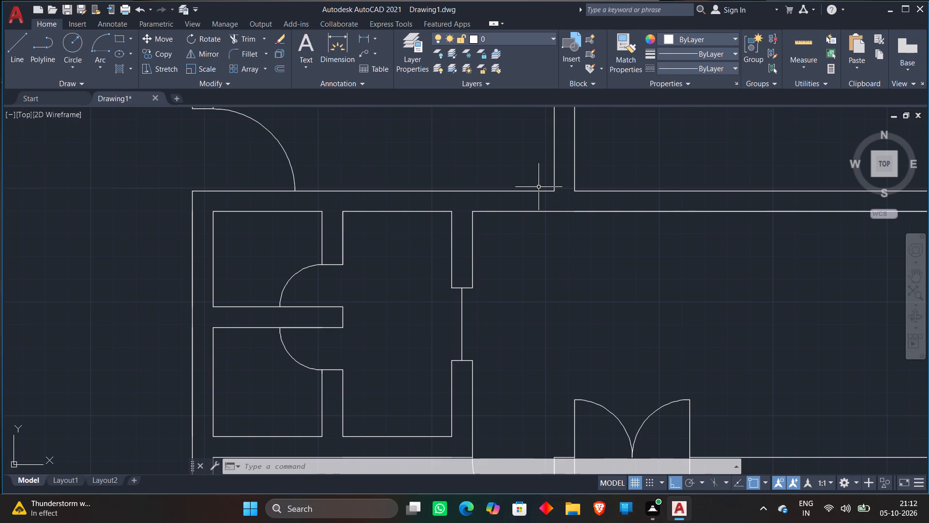
pyautogui.scroll(1, 498, 209)
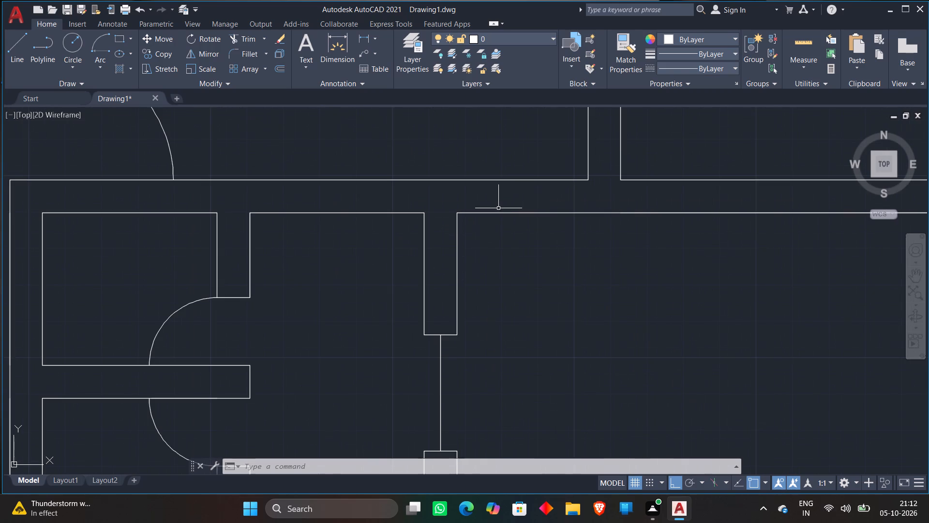
pyautogui.scroll(-2, 499, 207)
pyautogui.scroll(3, 505, 218)
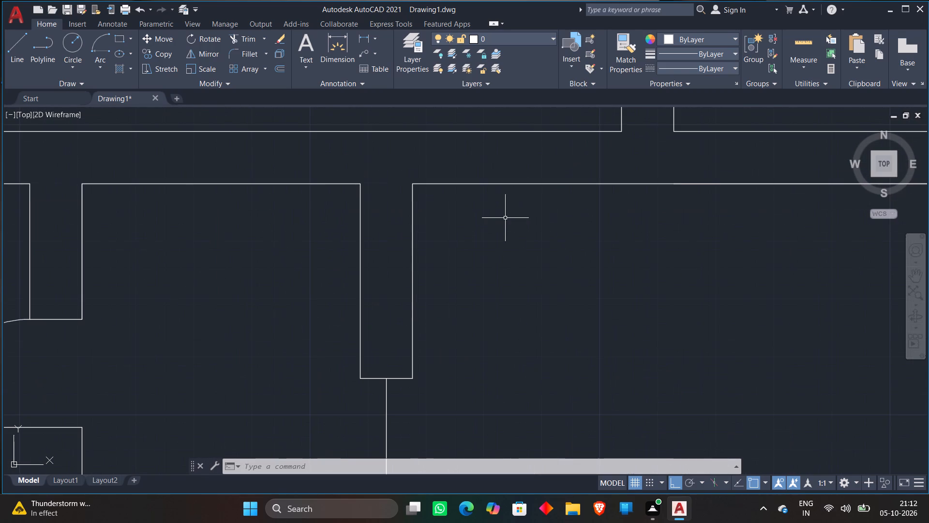
pyautogui.press('l')
pyautogui.press('Return')
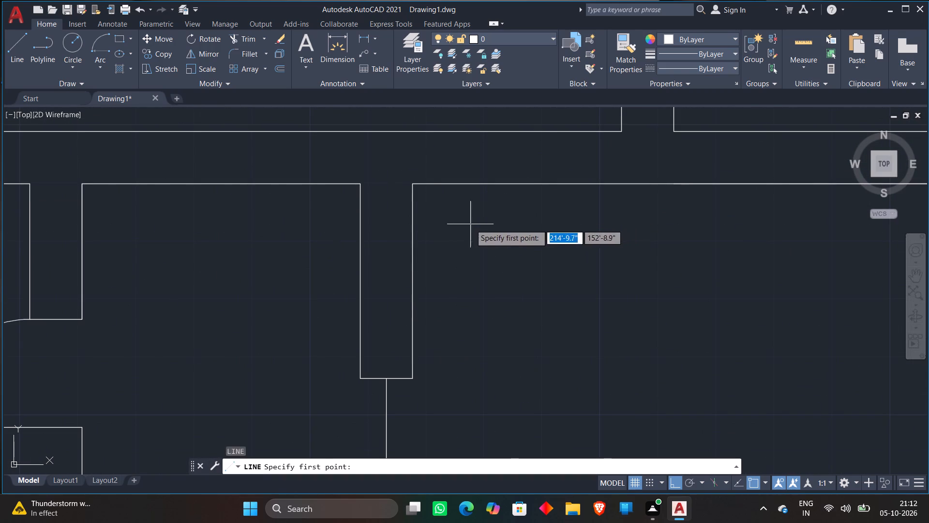
pyautogui.click(472, 121)
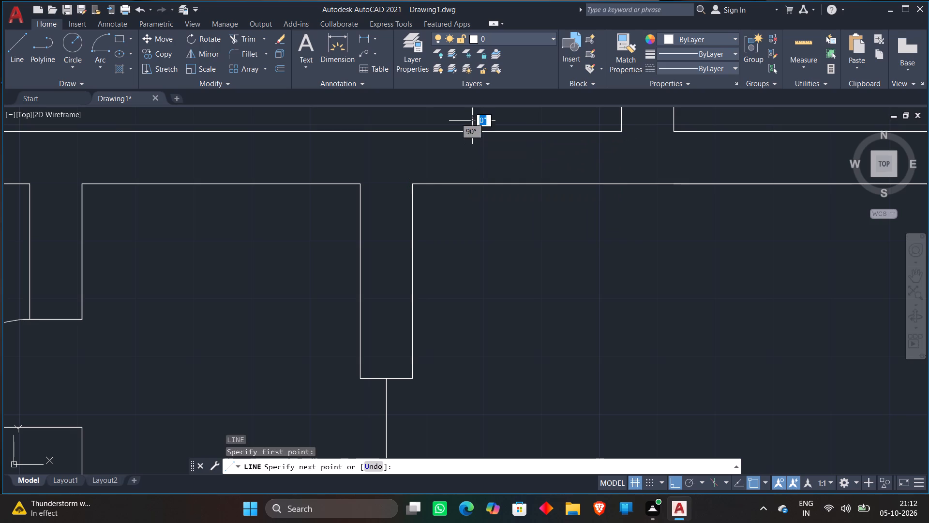
pyautogui.click(486, 195)
pyautogui.press('Escape')
# Trim both ends of the new vertical line back to the wall faces.
pyautogui.write('TR')
pyautogui.press('Return')
pyautogui.click(473, 191)
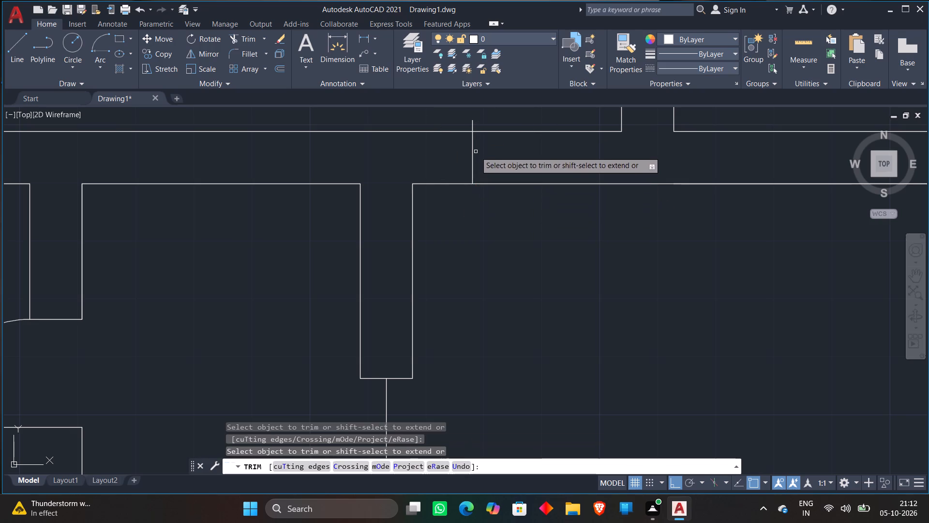
pyautogui.click(473, 124)
pyautogui.press('Escape')
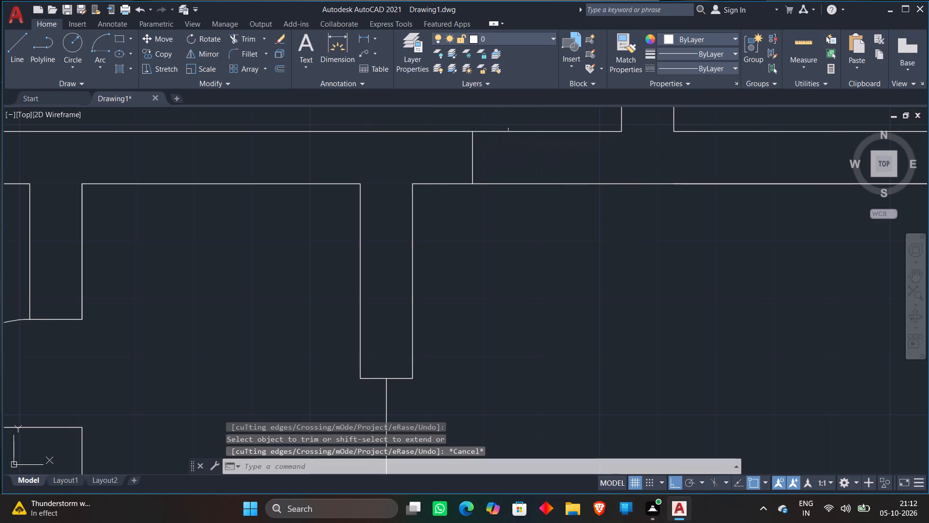
# Measure the horizontal distance from the new vertical line to the northwest room's southeast inner corner with a linear dimension.
pyautogui.scroll(-1, 518, 138)
pyautogui.moveTo(529, 192); pyautogui.dragTo(524, 256, button='middle')
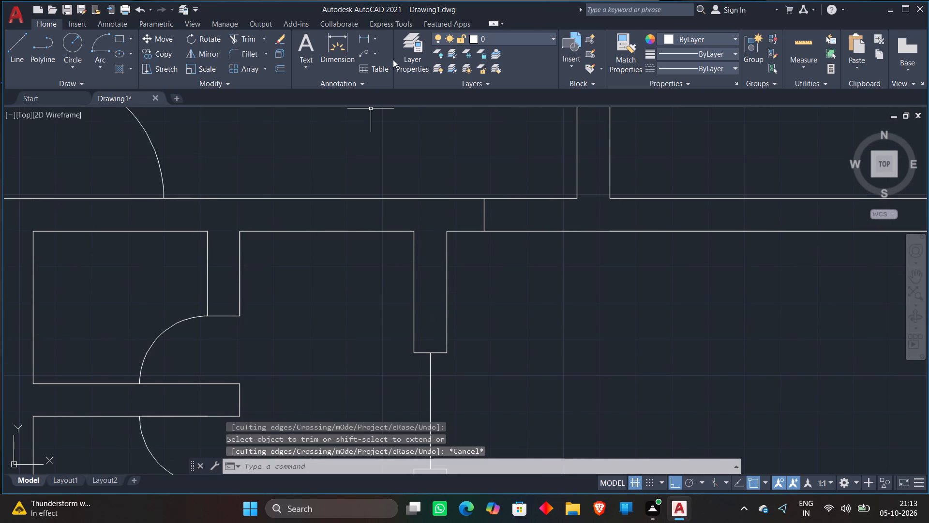
pyautogui.click(364, 36)
pyautogui.click(487, 198)
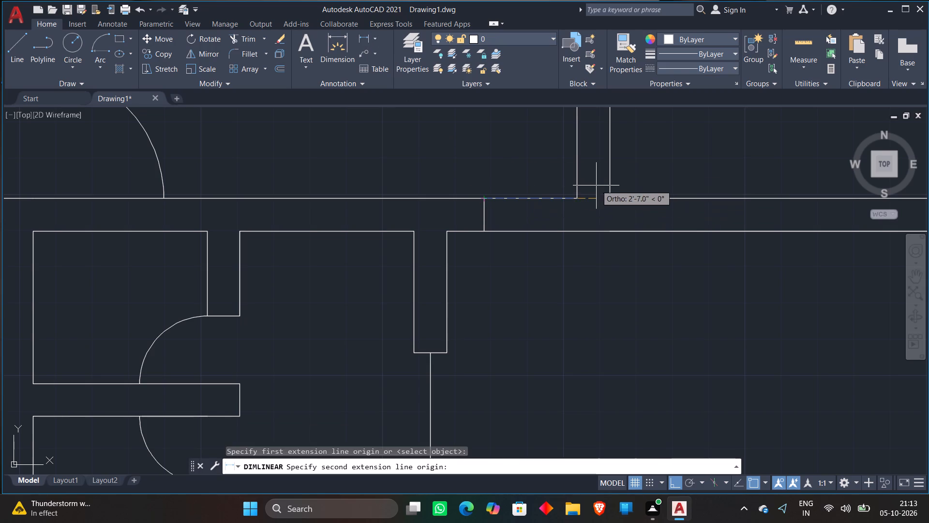
pyautogui.click(580, 197)
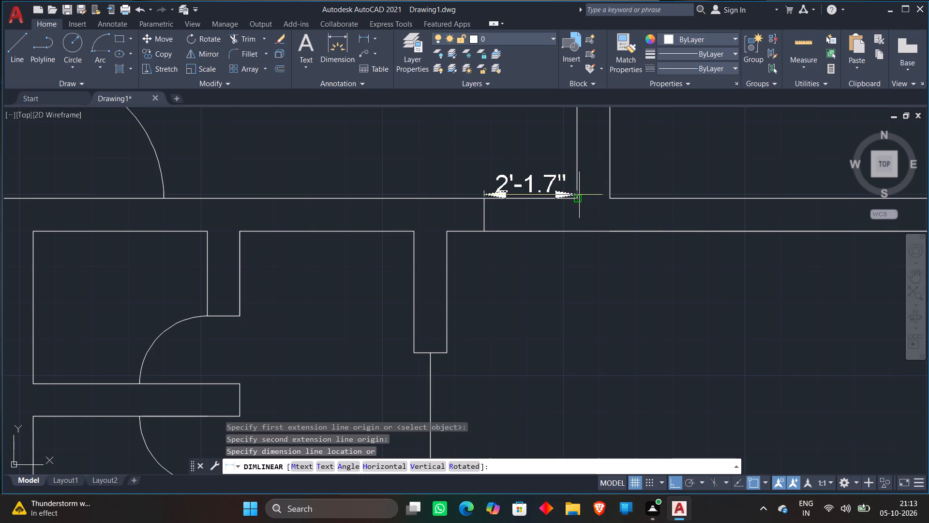
pyautogui.press('Escape')
# Draw a 2' by 2' square with lines inside the northwest room, starting and ending at its southeast inner corner.
pyautogui.moveTo(536, 179); pyautogui.dragTo(537, 195, button='middle')
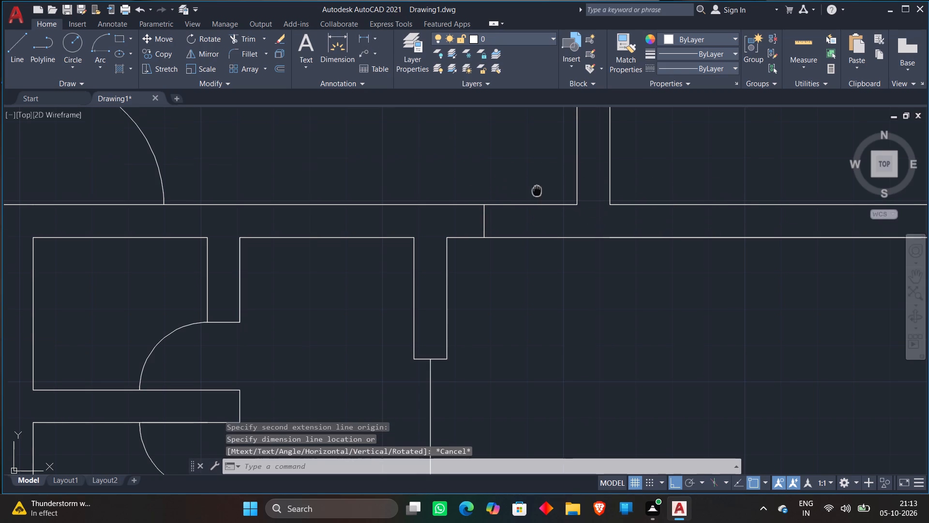
pyautogui.moveTo(537, 195); pyautogui.dragTo(531, 252, button='middle')
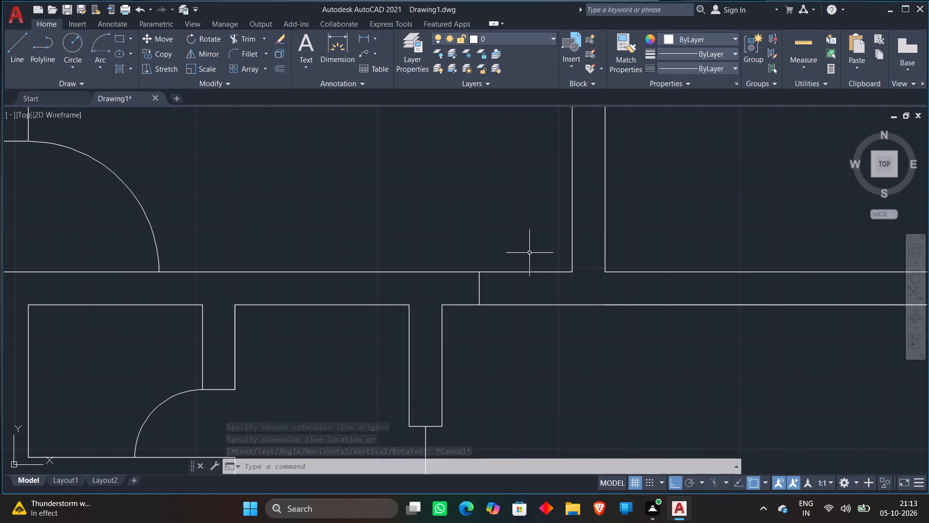
pyautogui.press('l')
pyautogui.press('Return')
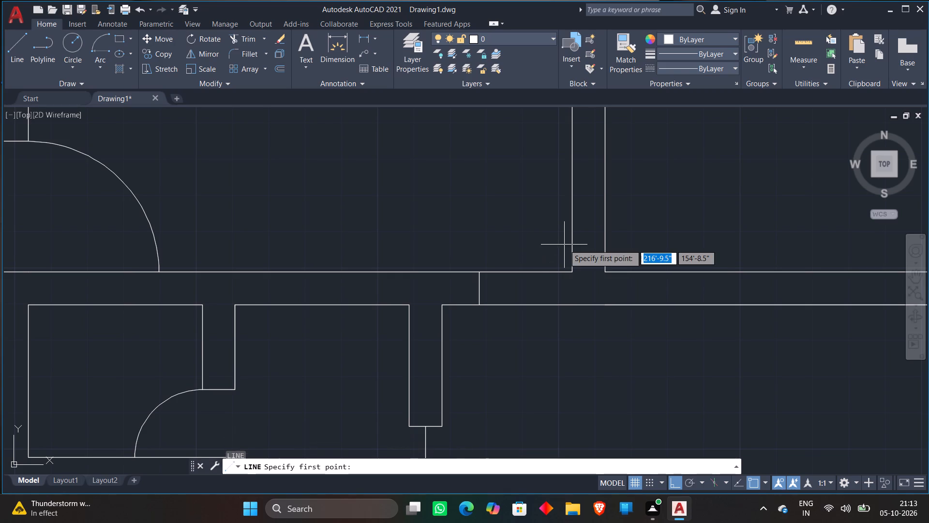
pyautogui.click(569, 273)
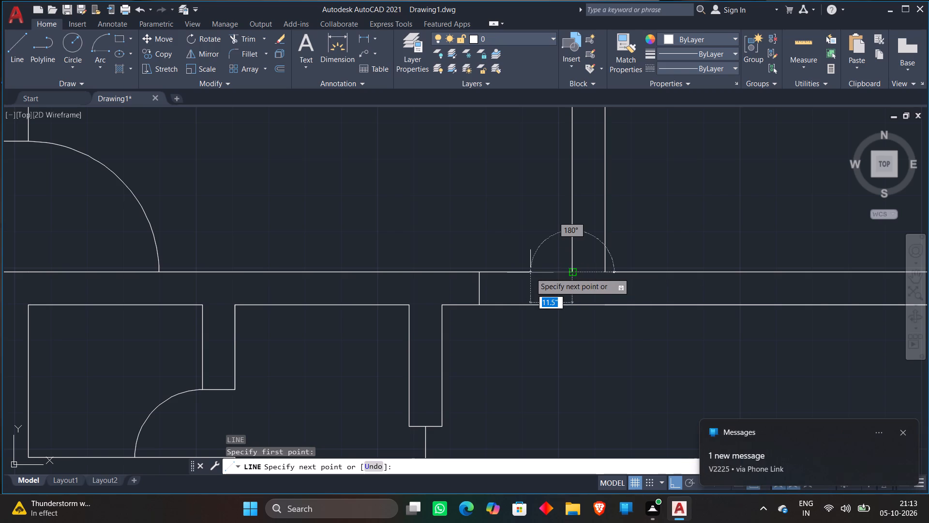
pyautogui.write("2'")
pyautogui.press('Return')
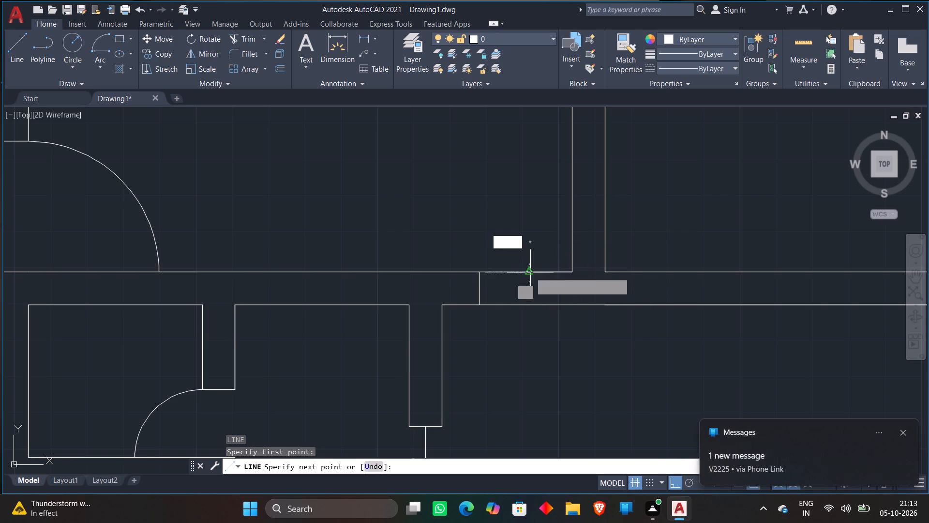
pyautogui.write("2'")
pyautogui.press('Return')
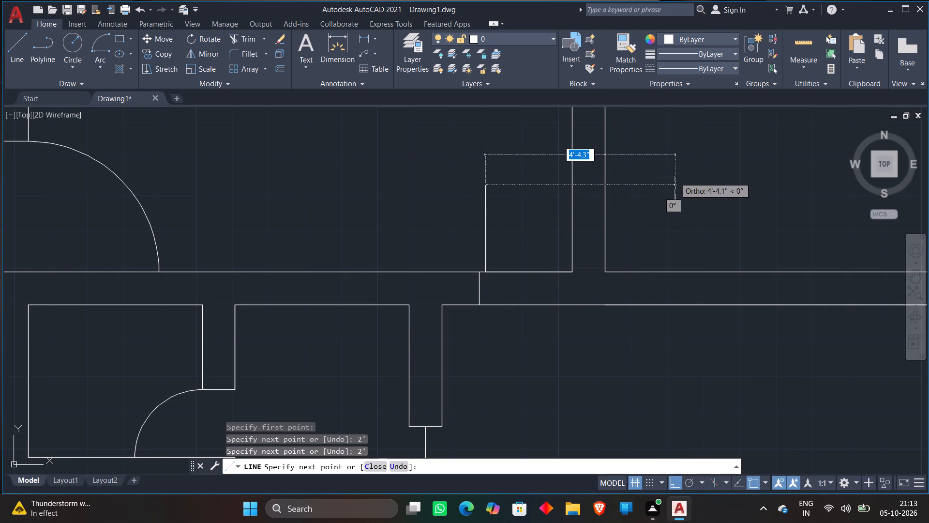
pyautogui.write("2'")
pyautogui.press('Return')
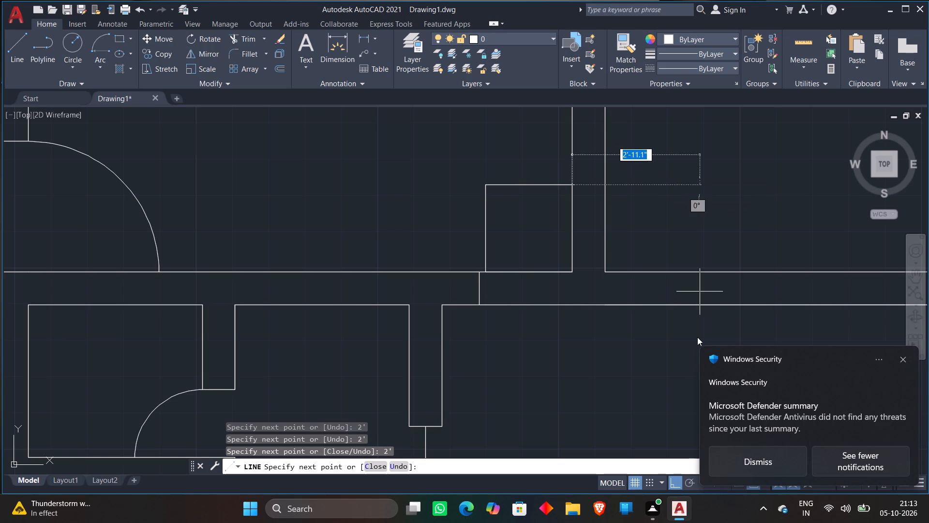
pyautogui.press('2')
pyautogui.press("'")
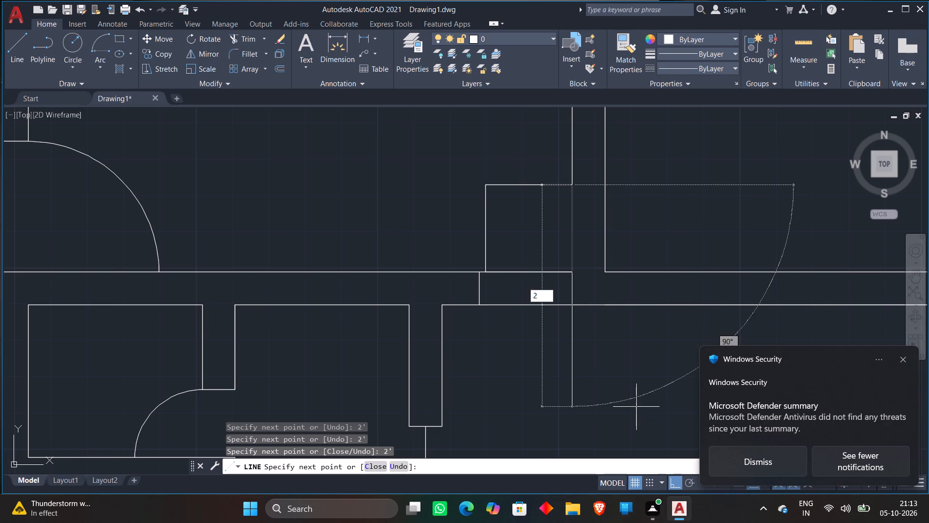
pyautogui.press('Return')
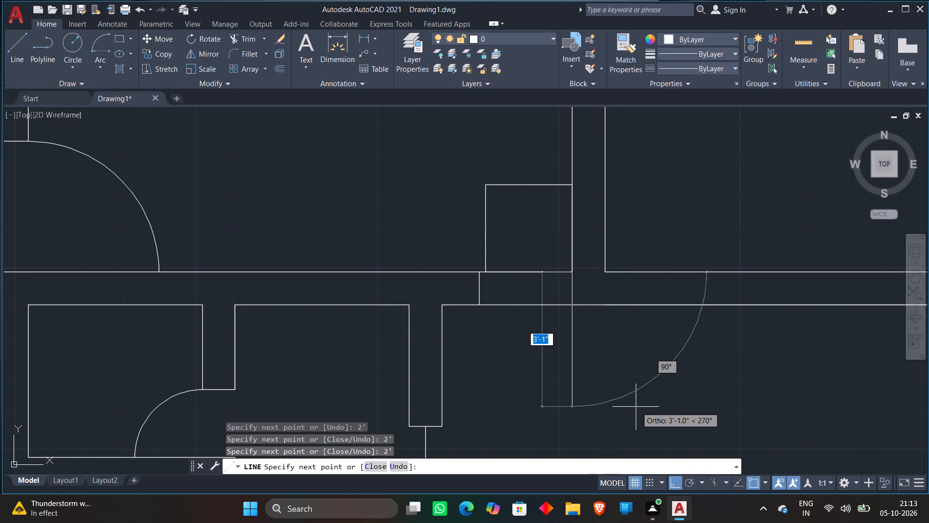
pyautogui.press('Escape')
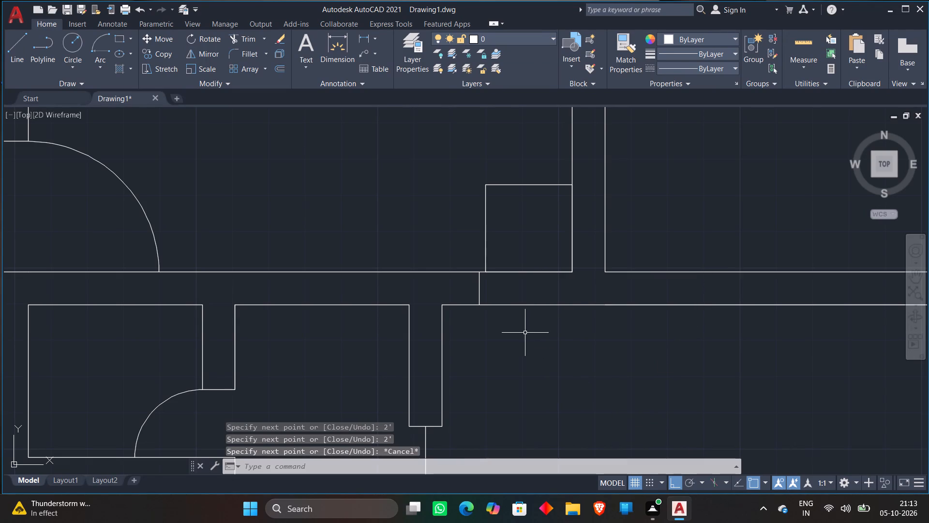
# Draw a quarter-circle arc centred on the square's southwest corner, from its southeast corner to its northwest corner.
pyautogui.click(102, 46)
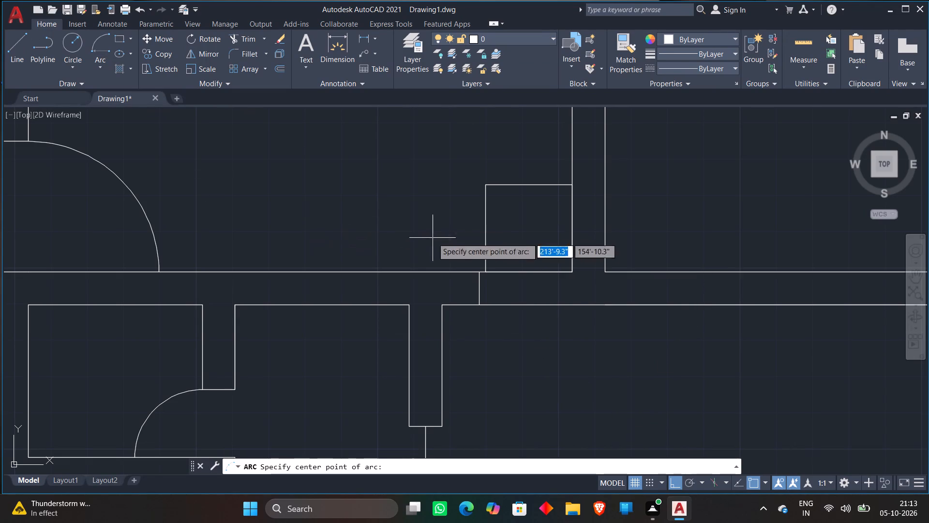
pyautogui.click(487, 274)
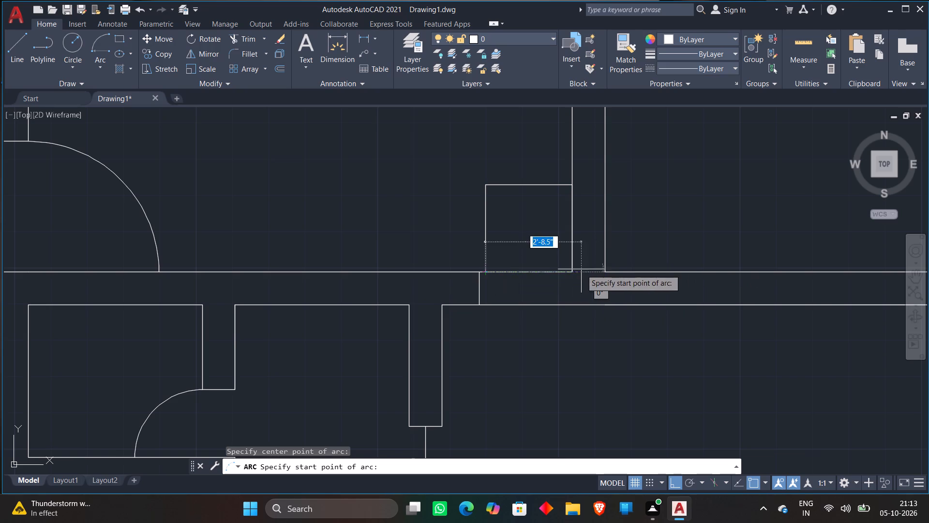
pyautogui.click(575, 269)
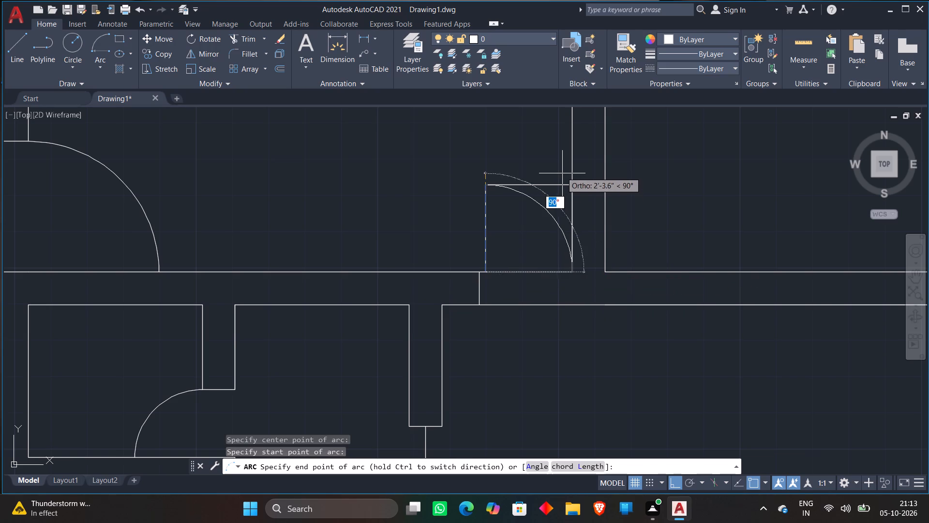
pyautogui.click(562, 173)
# Mirror the arc about the square's west side, erasing the source arc.
pyautogui.click(556, 222)
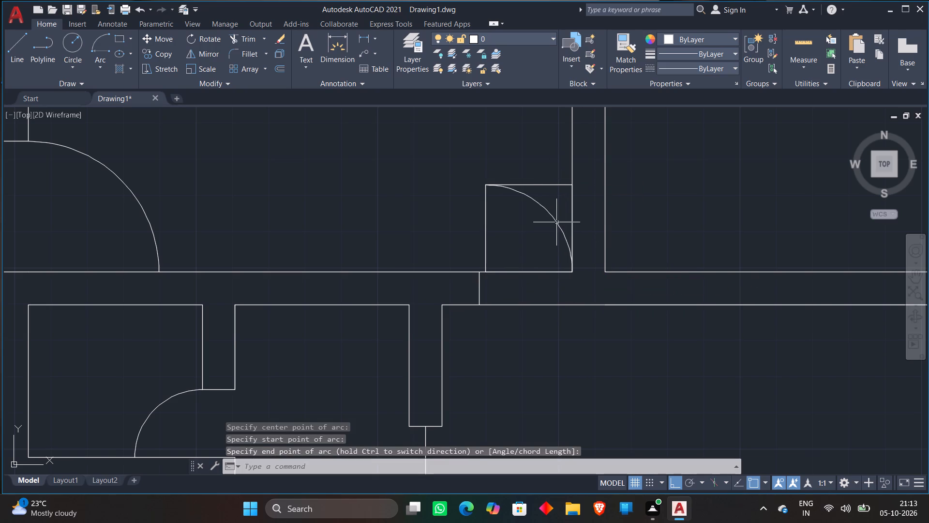
pyautogui.click(189, 53)
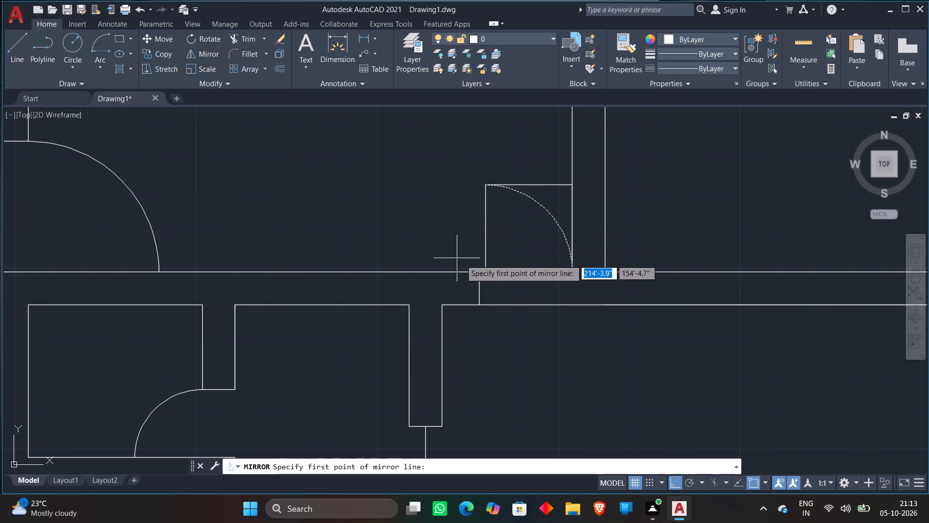
pyautogui.click(484, 270)
pyautogui.click(484, 166)
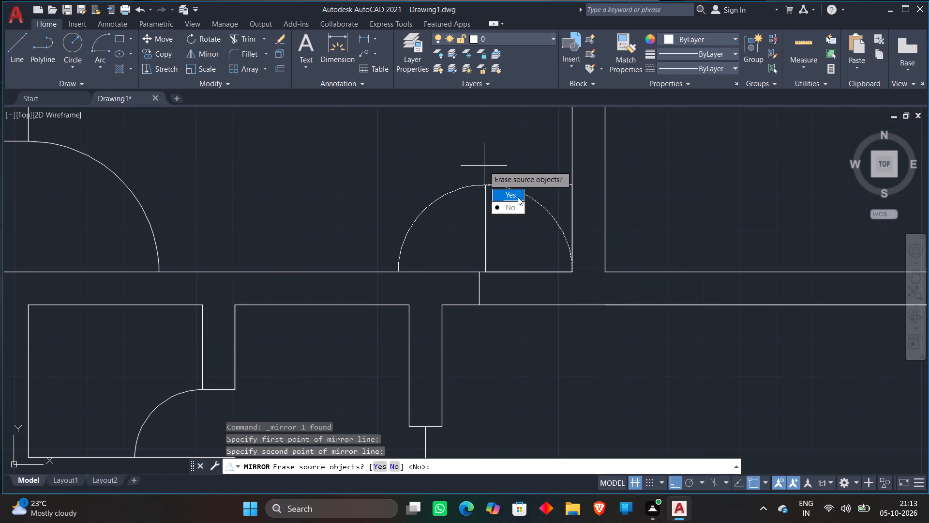
pyautogui.moveTo(518, 197); pyautogui.dragTo(484, 166)
# Move the mirrored arc 2' east by its centre grip onto the room's southeast inner corner.
pyautogui.click(471, 187)
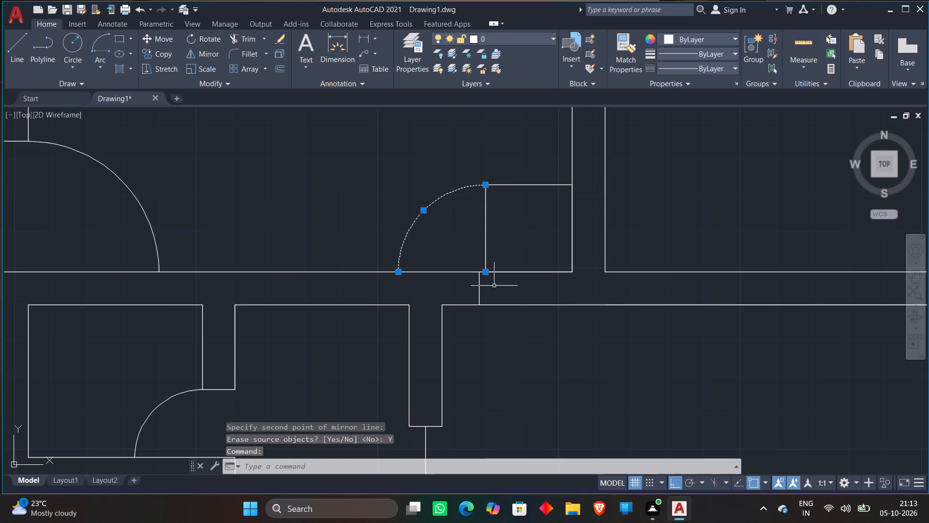
pyautogui.click(488, 270)
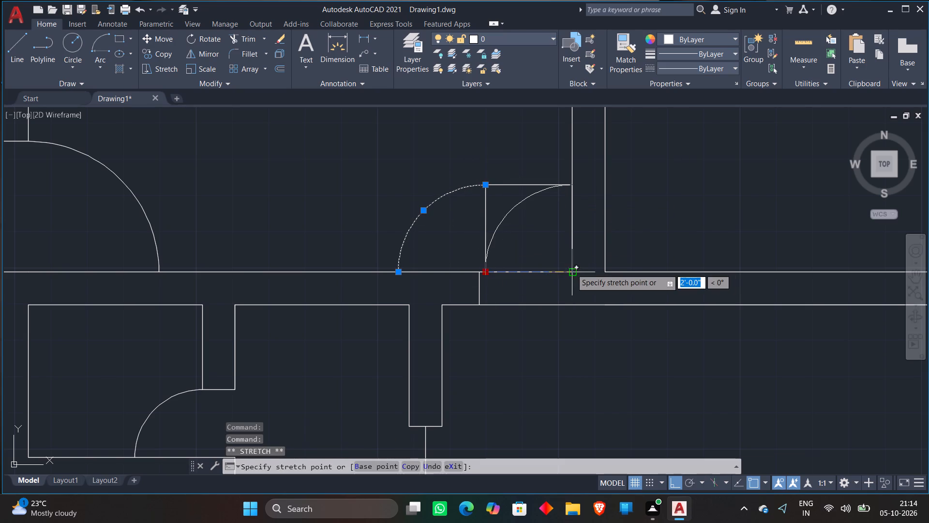
pyautogui.click(571, 269)
pyautogui.press('Escape')
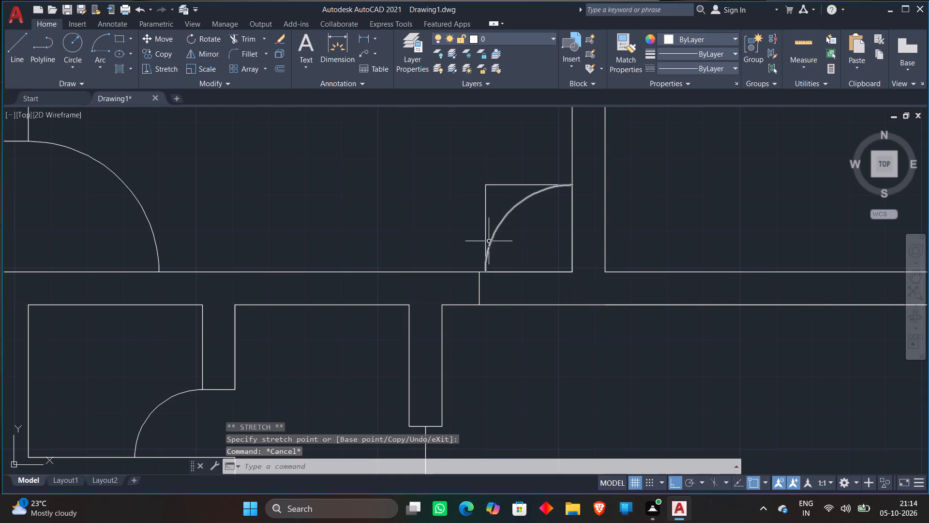
# Draw a vertical line from the square's southwest corner south across the wall, past its south face.
pyautogui.press('l')
pyautogui.press('Return')
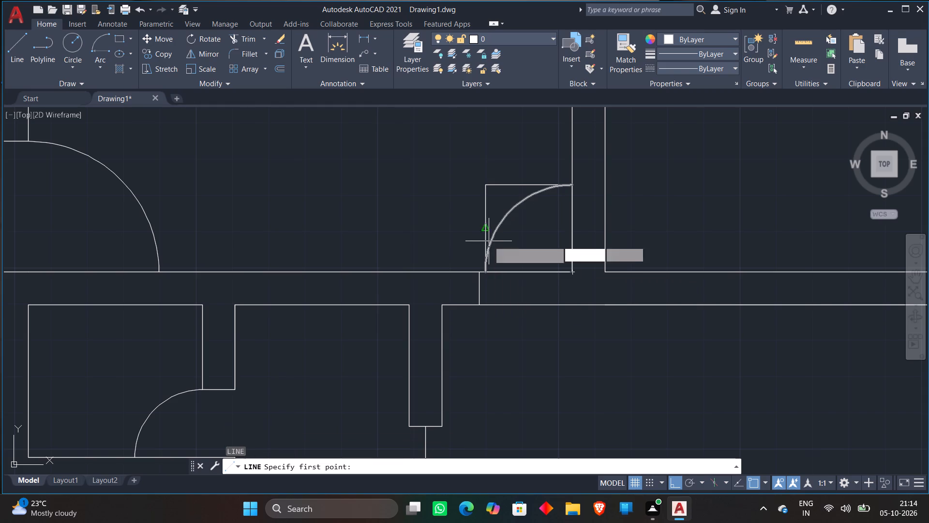
pyautogui.click(489, 273)
pyautogui.click(493, 337)
pyautogui.press('Escape')
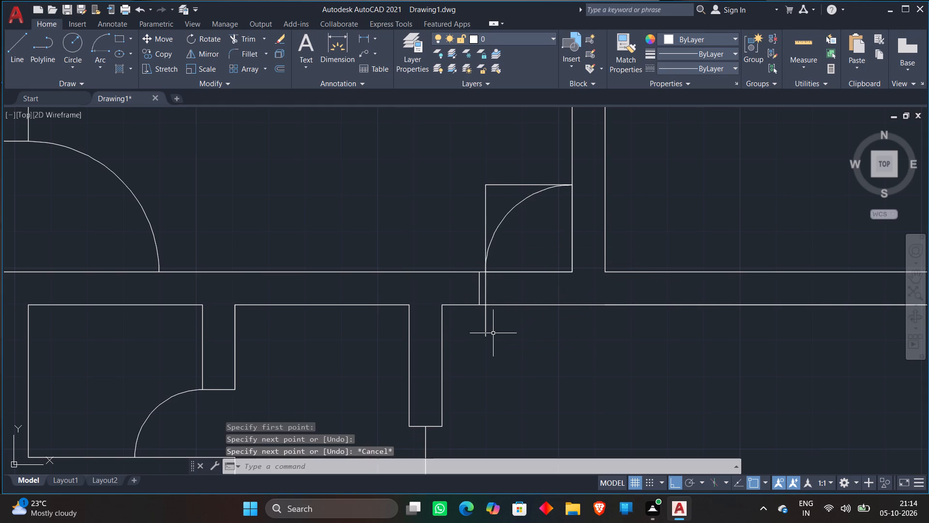
# Trim away the earlier jamb line, the new line's overhang below the wall, and the square's construction sides around the door arc.
pyautogui.write('TR')
pyautogui.press('Return')
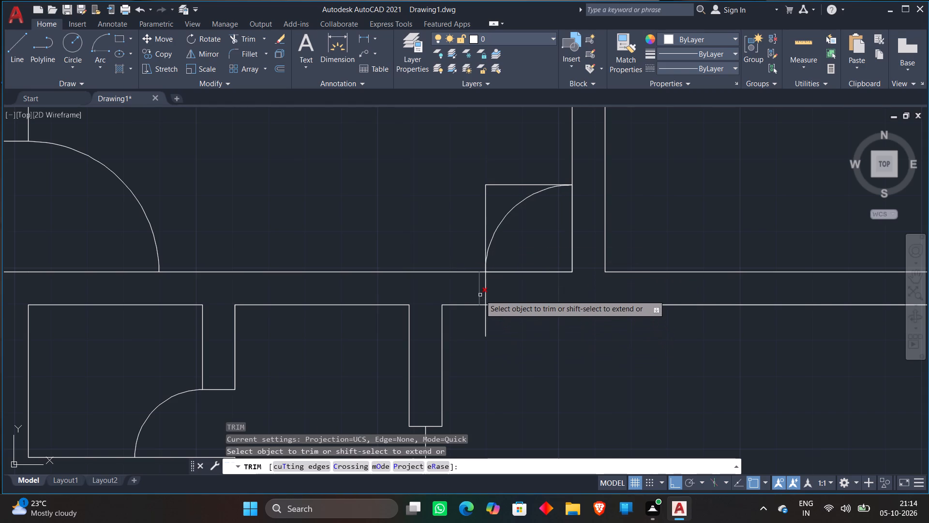
pyautogui.click(480, 295)
pyautogui.click(485, 321)
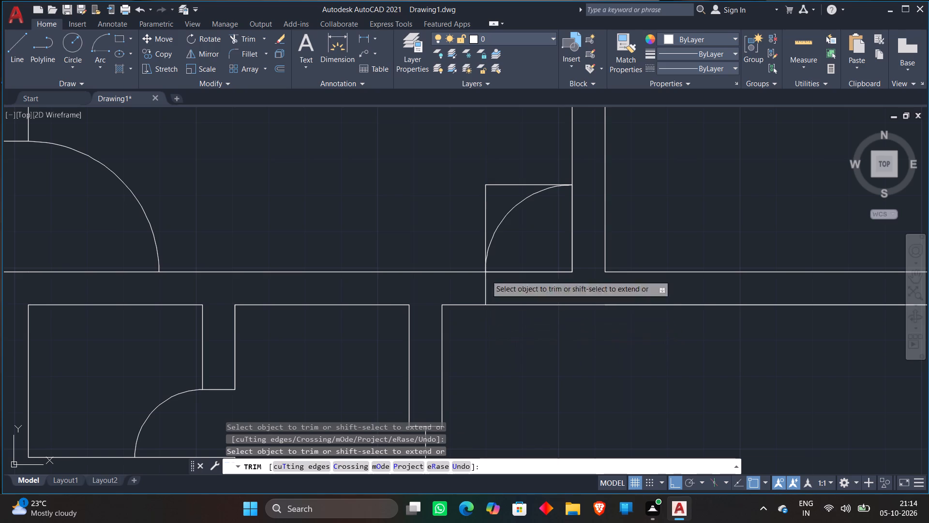
pyautogui.click(484, 221)
pyautogui.click(508, 186)
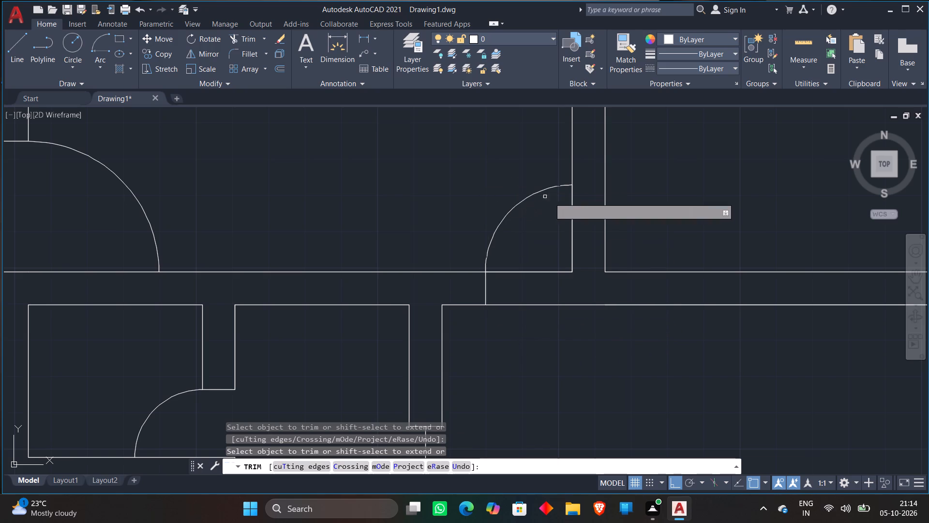
pyautogui.click(573, 218)
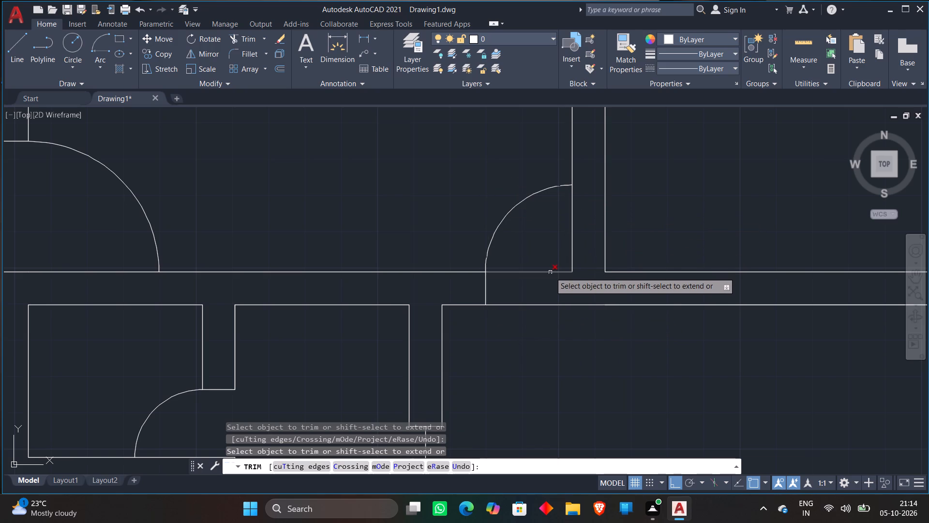
pyautogui.click(550, 272)
pyautogui.click(549, 253)
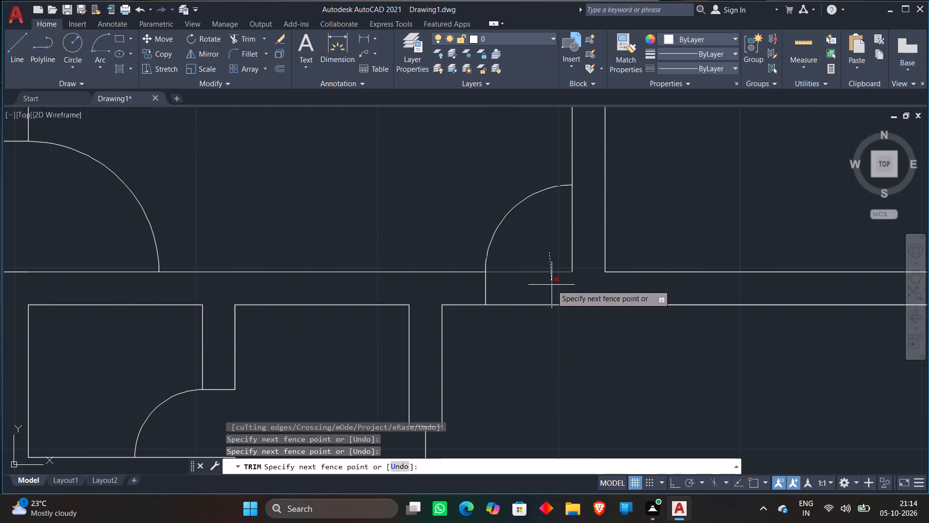
pyautogui.press('Escape')
# Extend the northwest room's east inner wall line south to the south face of the wall.
pyautogui.write('EX')
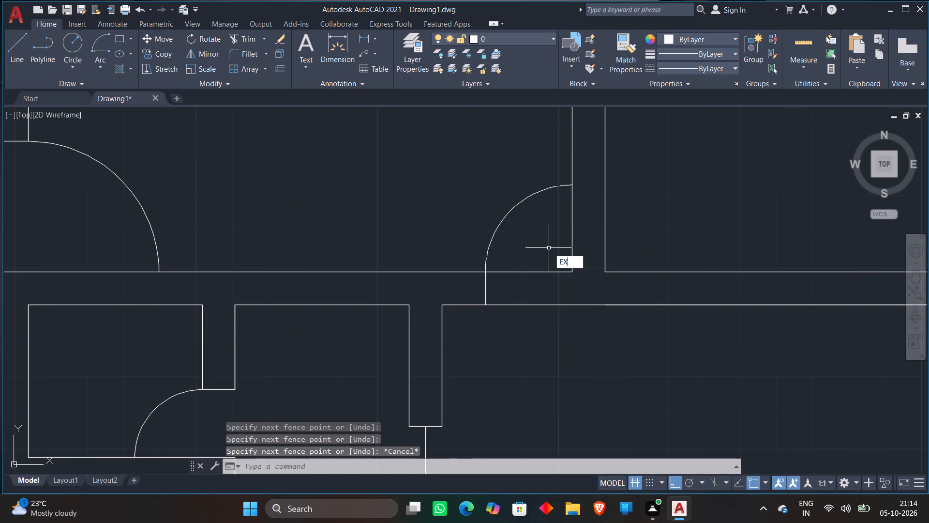
pyautogui.press('Return')
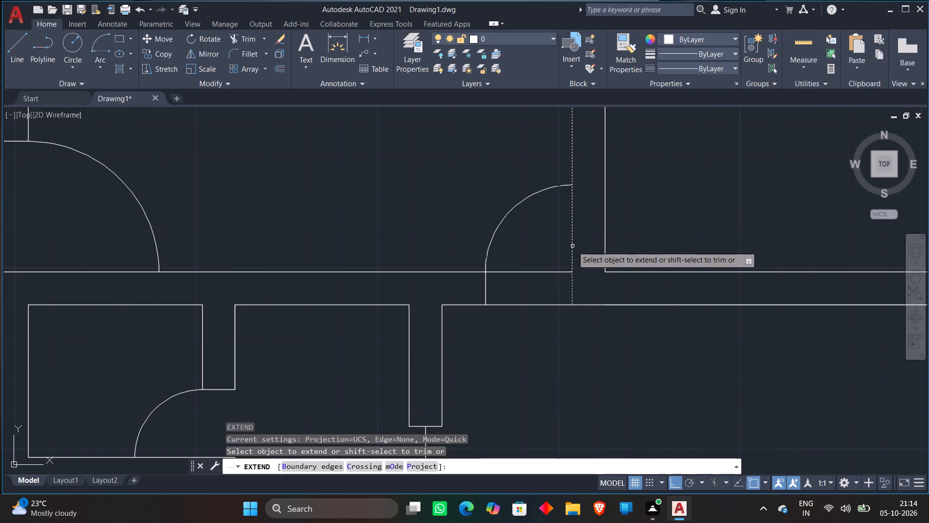
pyautogui.click(572, 246)
pyautogui.press('Escape')
# Trim both wall lines across the door opening between the new jamb line and the extended wall line.
pyautogui.press('t')
pyautogui.press('r')
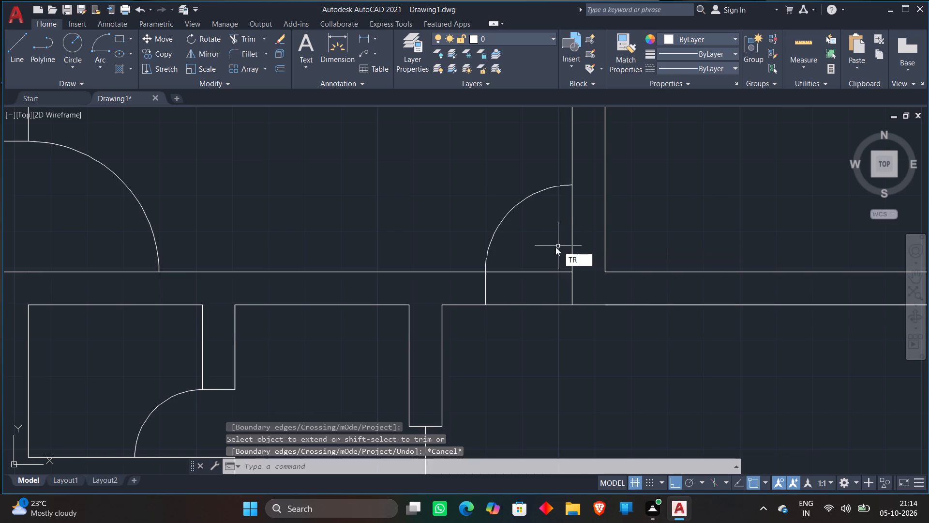
pyautogui.press('Return')
pyautogui.click(546, 254)
pyautogui.click(534, 317)
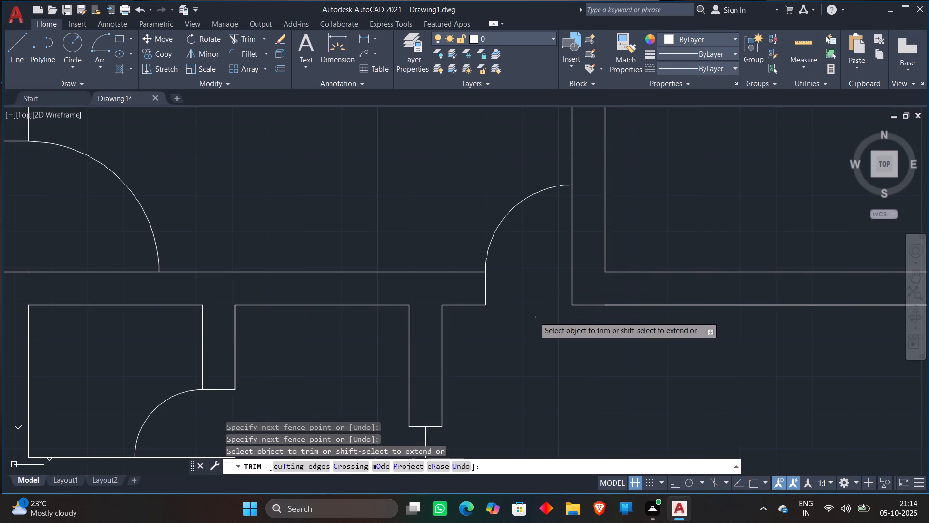
pyautogui.press('Escape')
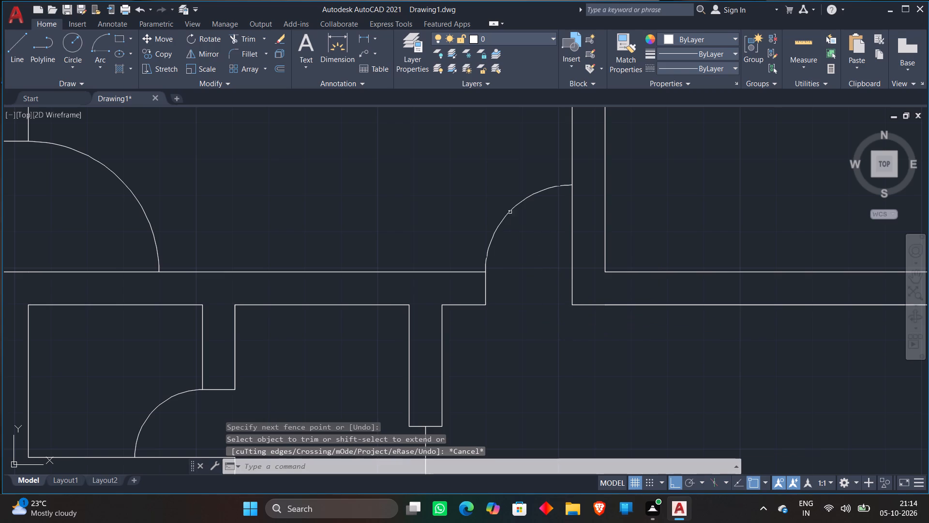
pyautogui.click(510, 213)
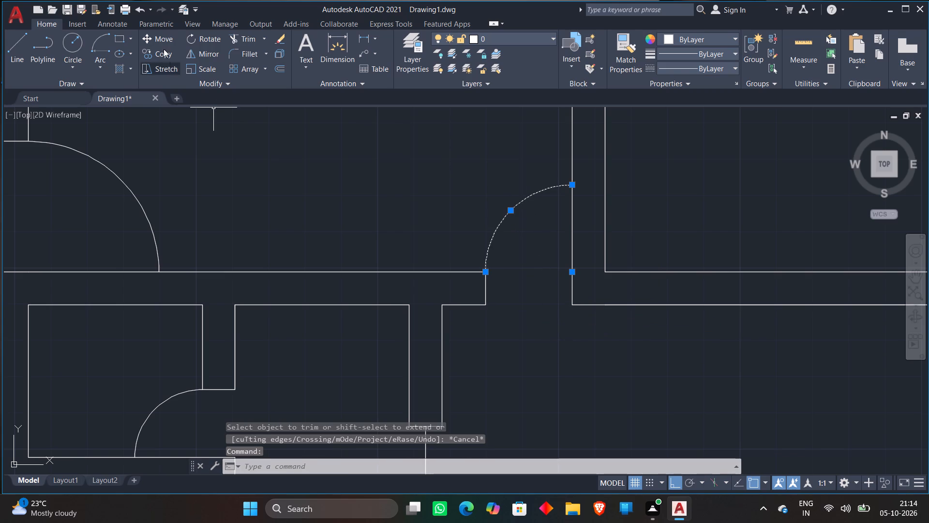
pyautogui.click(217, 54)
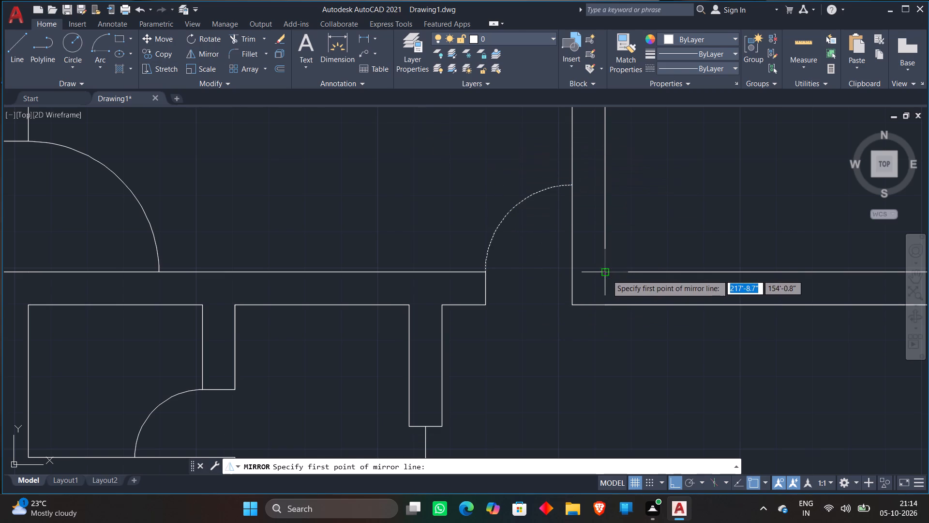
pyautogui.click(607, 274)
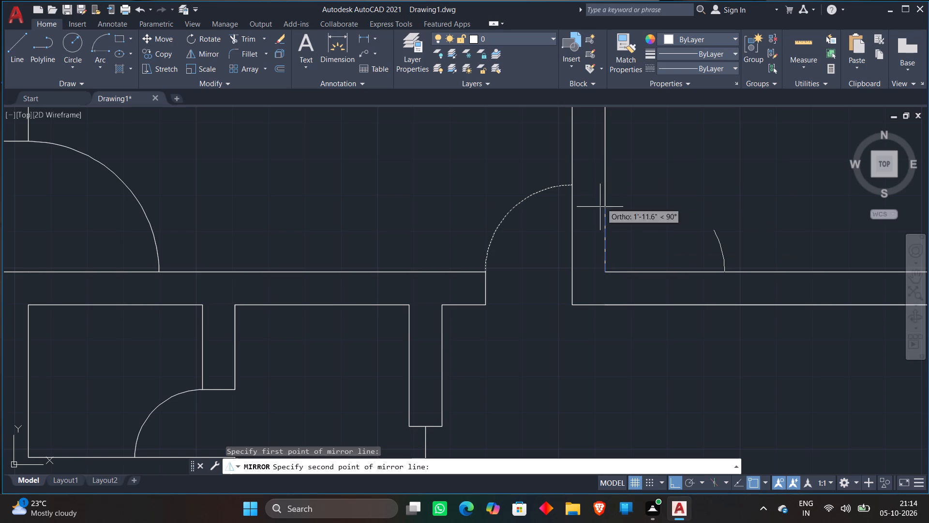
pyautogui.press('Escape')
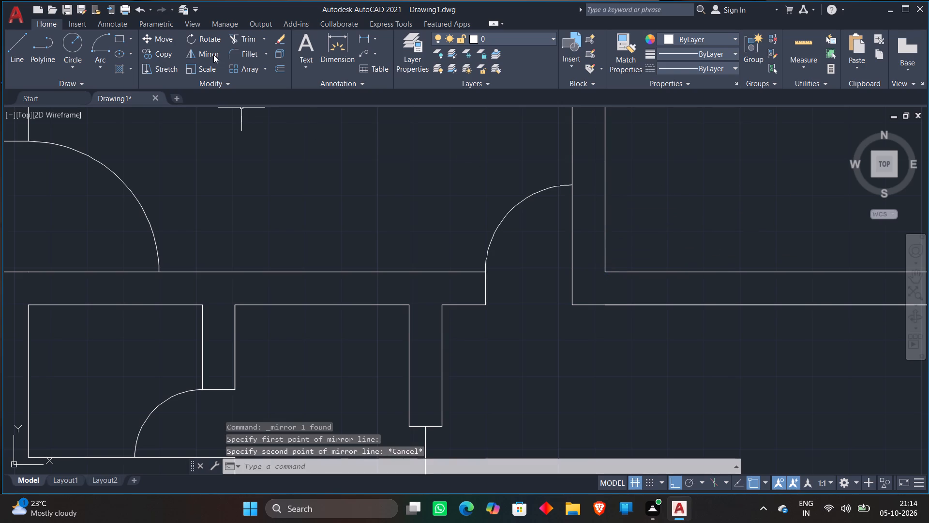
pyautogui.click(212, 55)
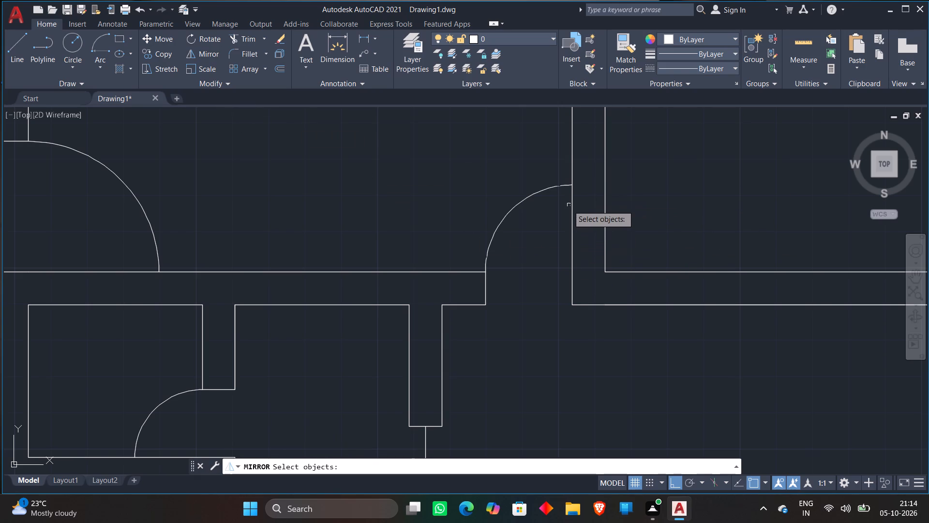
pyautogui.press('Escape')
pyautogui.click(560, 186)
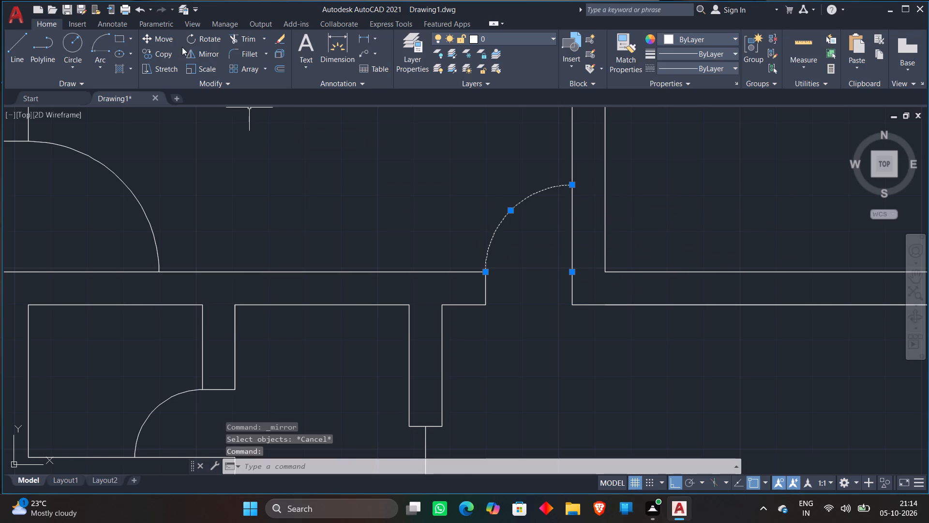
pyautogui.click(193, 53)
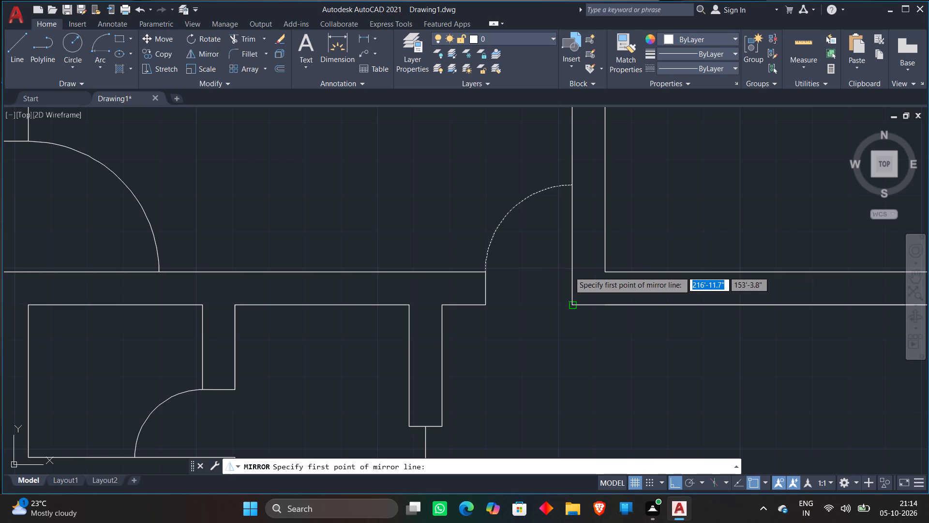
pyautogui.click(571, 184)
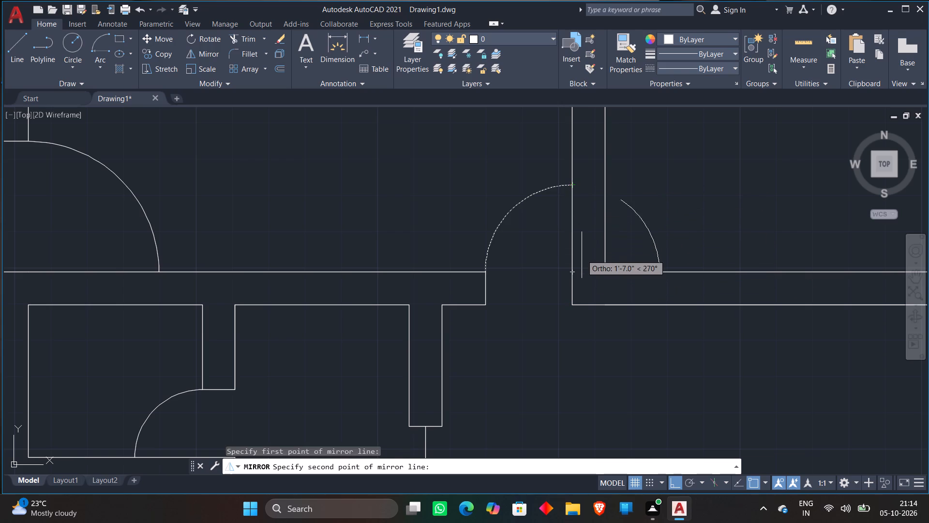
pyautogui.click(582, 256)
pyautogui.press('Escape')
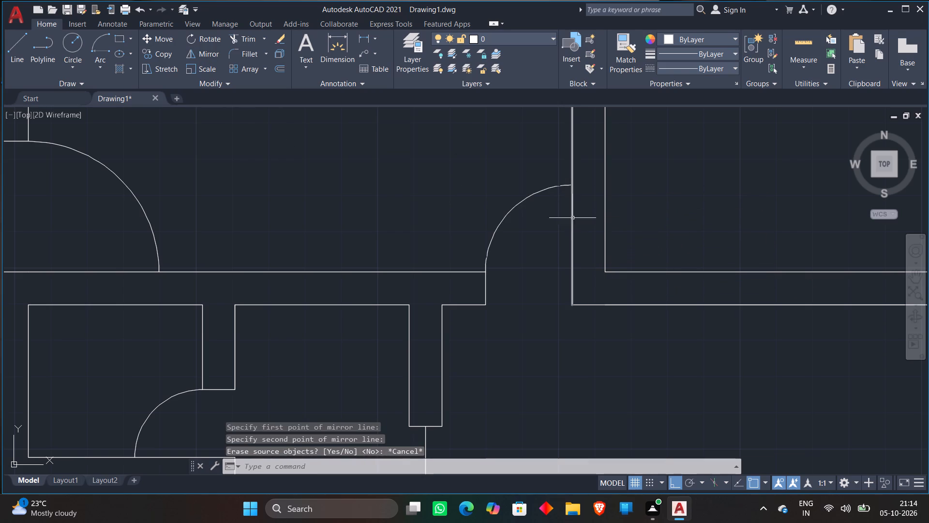
# Mirror the northwest room's southeast door arc about that room's east inner wall line, keeping the original arc.
pyautogui.click(546, 191)
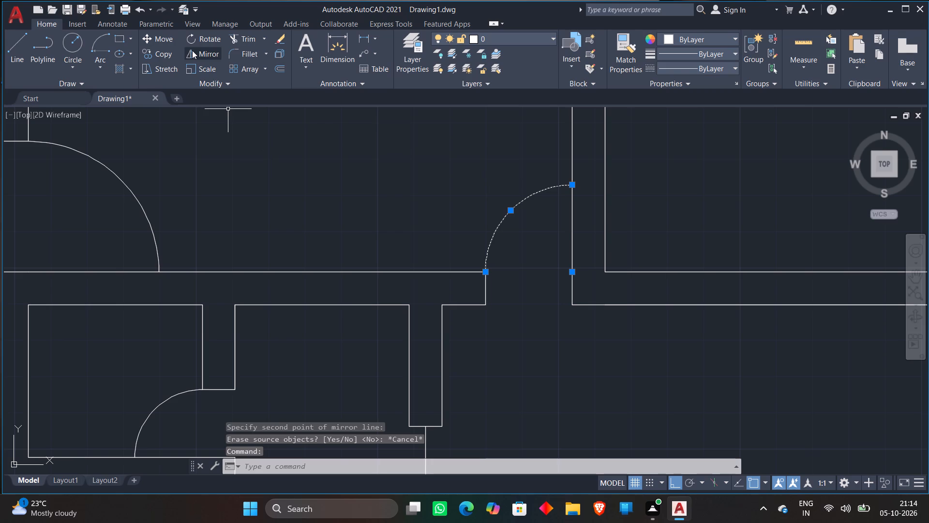
pyautogui.click(192, 50)
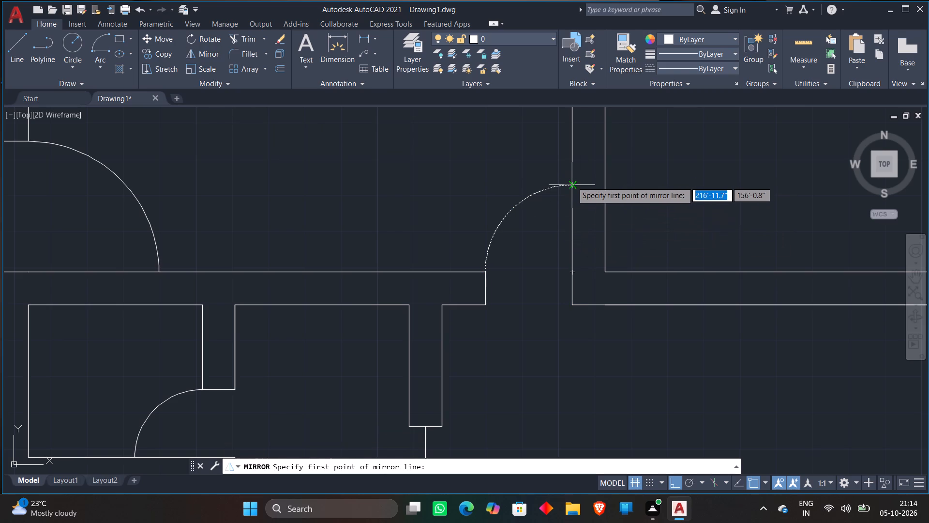
pyautogui.click(572, 182)
pyautogui.click(574, 258)
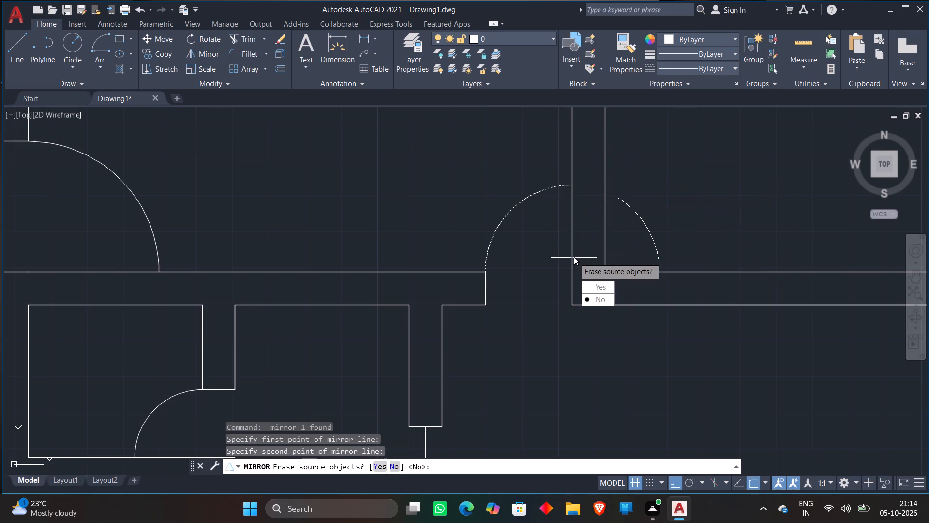
pyautogui.moveTo(604, 297); pyautogui.dragTo(574, 258)
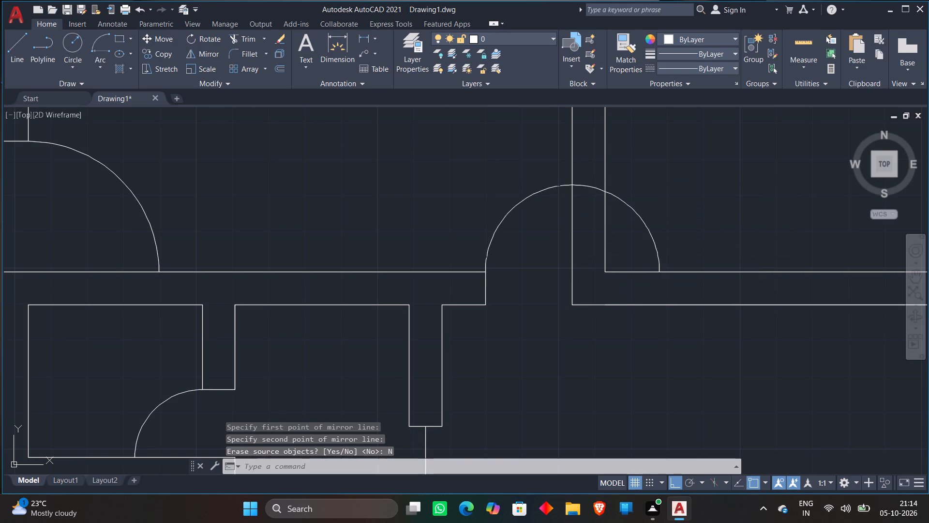
# Move the mirrored door arc 0'-9.0" east so its centre sits on the northeast room's southwest inner corner.
pyautogui.click(642, 216)
pyautogui.click(642, 215)
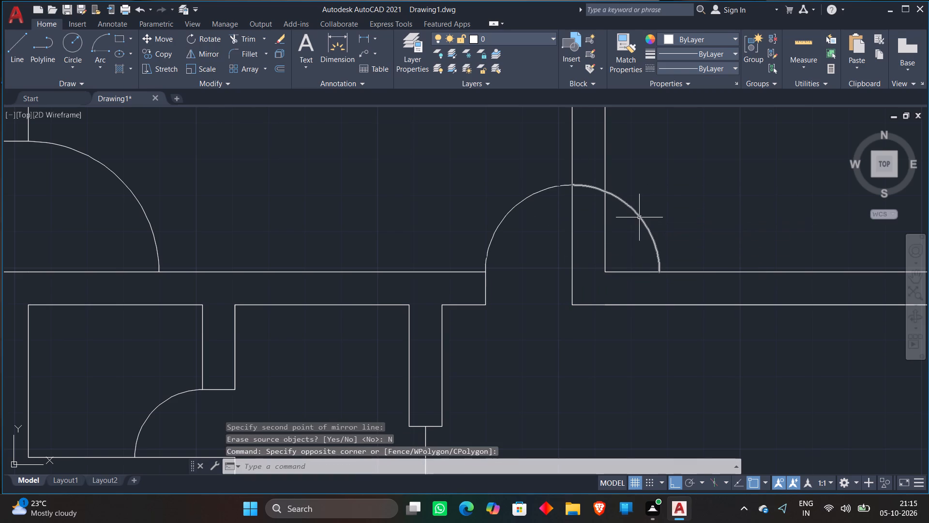
pyautogui.click(639, 217)
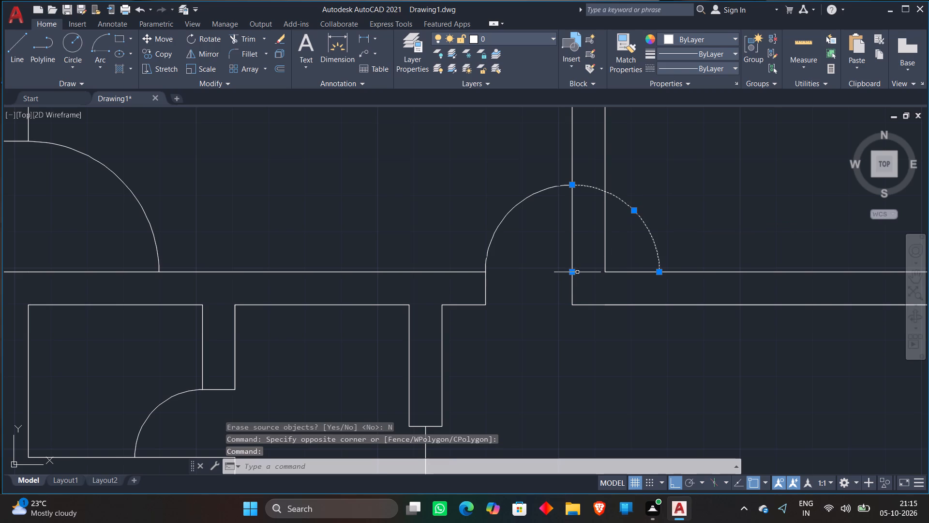
pyautogui.click(574, 273)
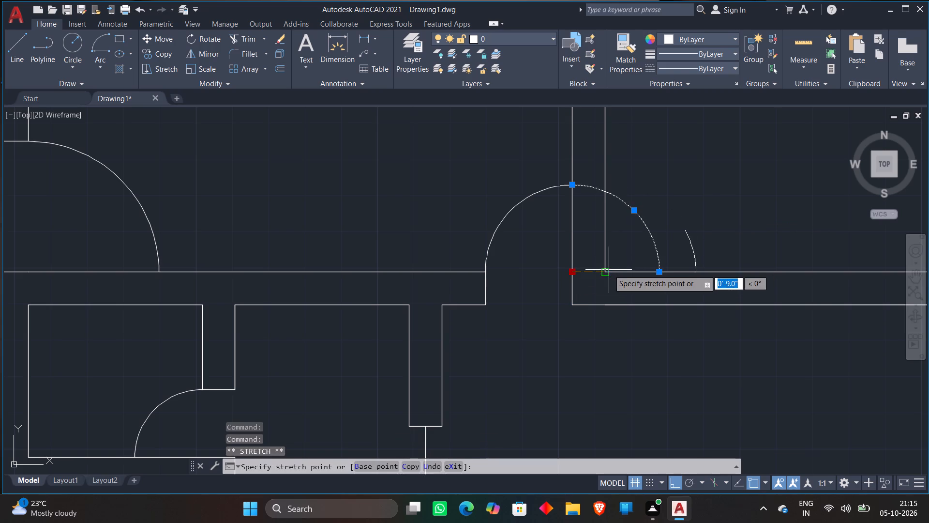
pyautogui.click(609, 270)
pyautogui.press('Escape')
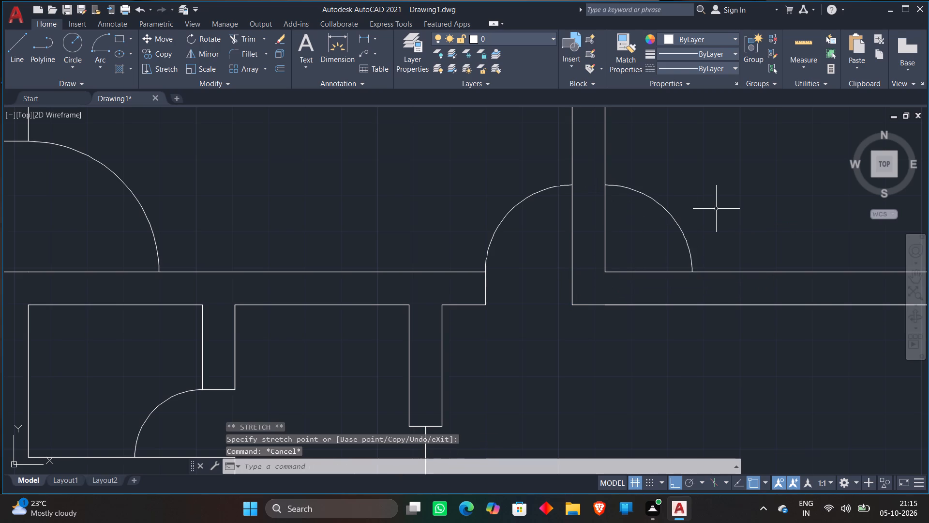
# Draw a vertical jamb line from the moved arc's south end south across the wall, past its south face.
pyautogui.press('l')
pyautogui.press('Return')
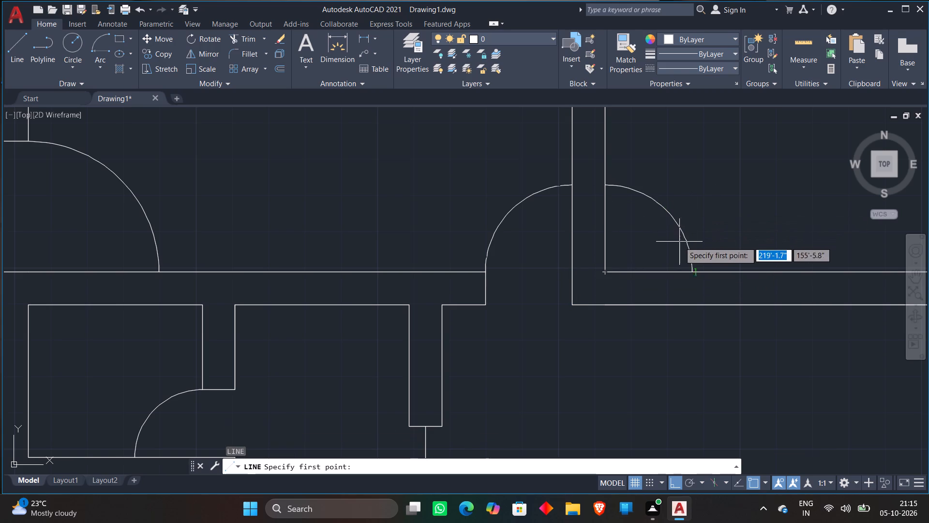
pyautogui.click(691, 268)
pyautogui.click(693, 326)
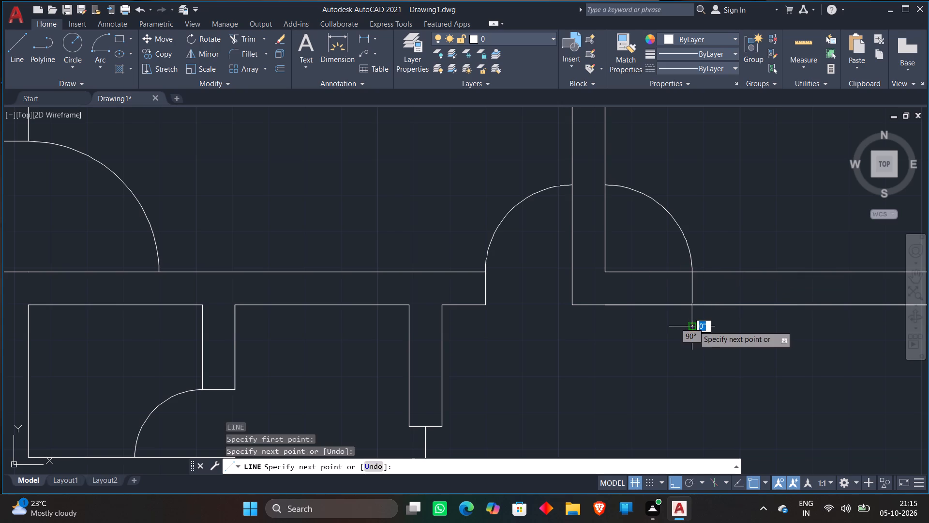
pyautogui.press('Escape')
# Extend the northeast room's west inner wall line south to the south face of the wall.
pyautogui.write('EX')
pyautogui.press('Return')
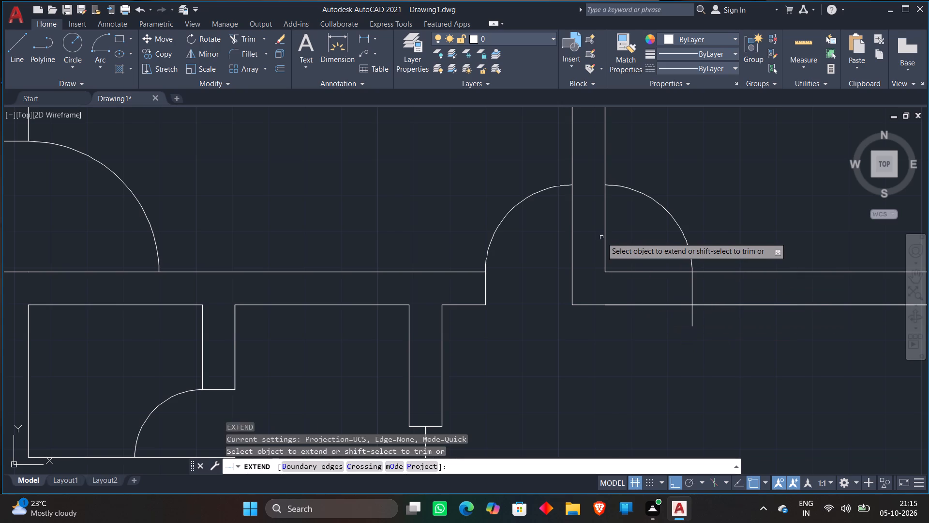
pyautogui.click(605, 252)
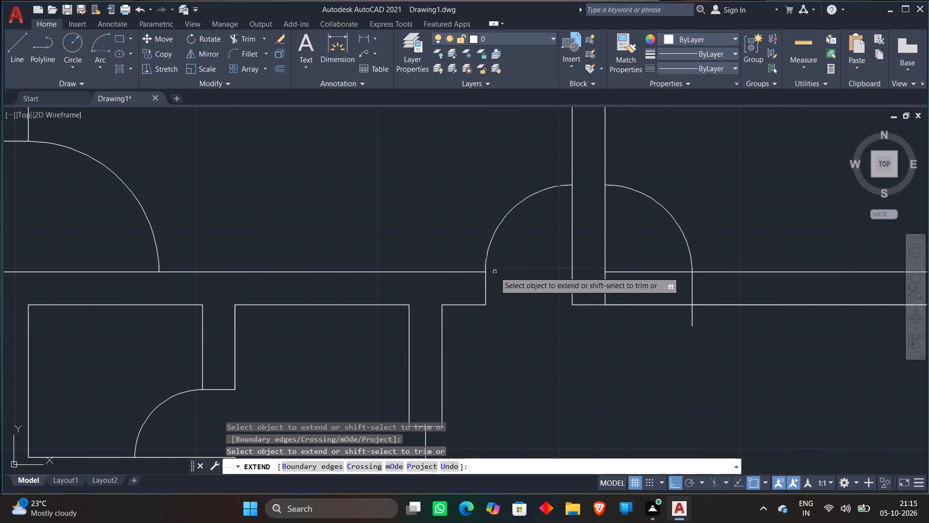
pyautogui.press('Escape')
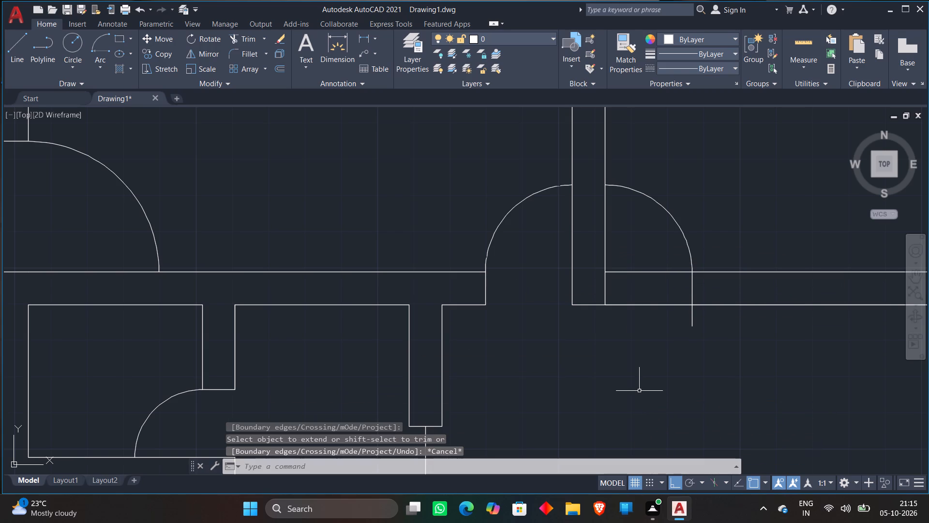
# Trim both wall lines across the northeast room's door opening and the new jamb line's overhang below the wall.
pyautogui.write('TR')
pyautogui.press('Return')
pyautogui.click(644, 253)
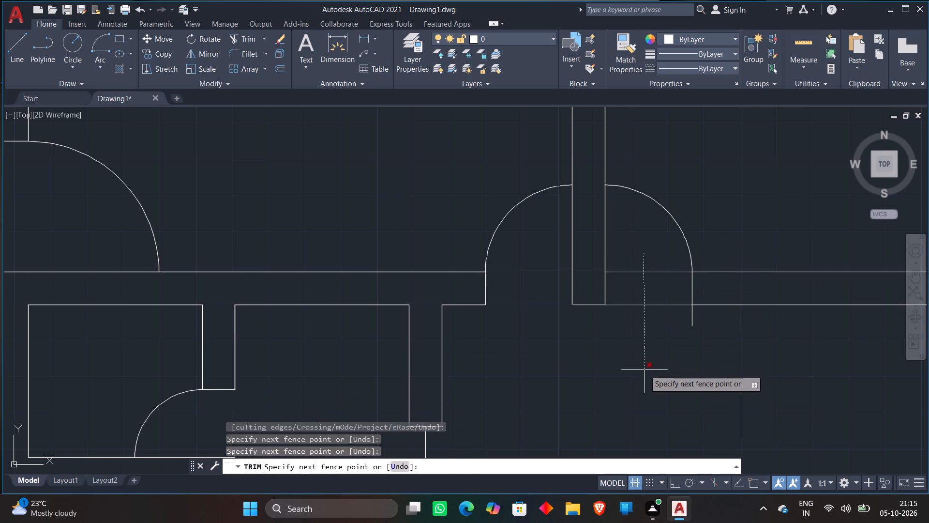
pyautogui.click(644, 370)
pyautogui.click(693, 319)
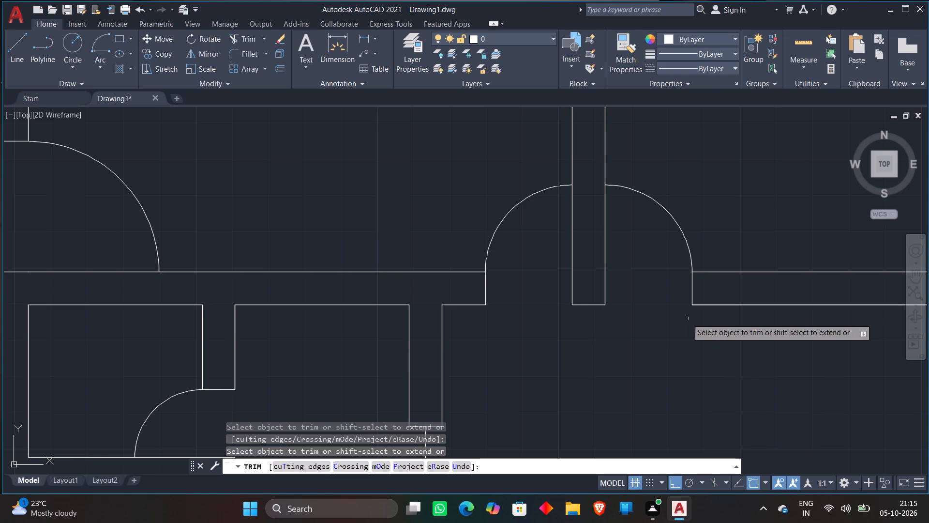
pyautogui.press('Escape')
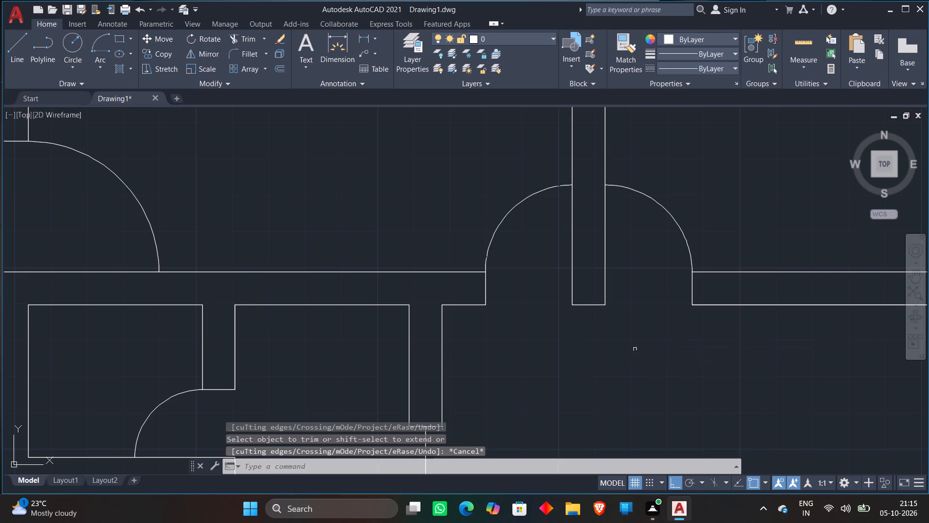
# Examine the whole floor plan, checking the rooms, door openings and staircase.
pyautogui.scroll(-1, 635, 350)
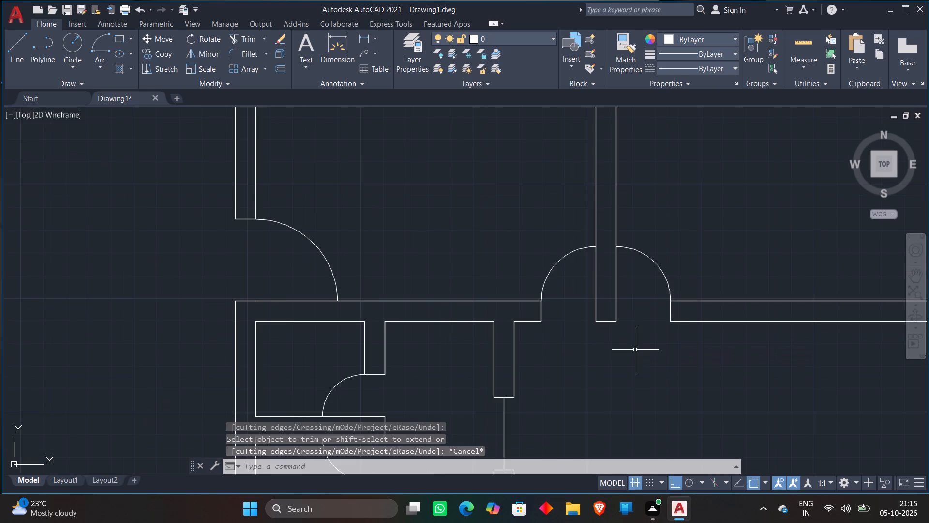
pyautogui.scroll(-2, 635, 350)
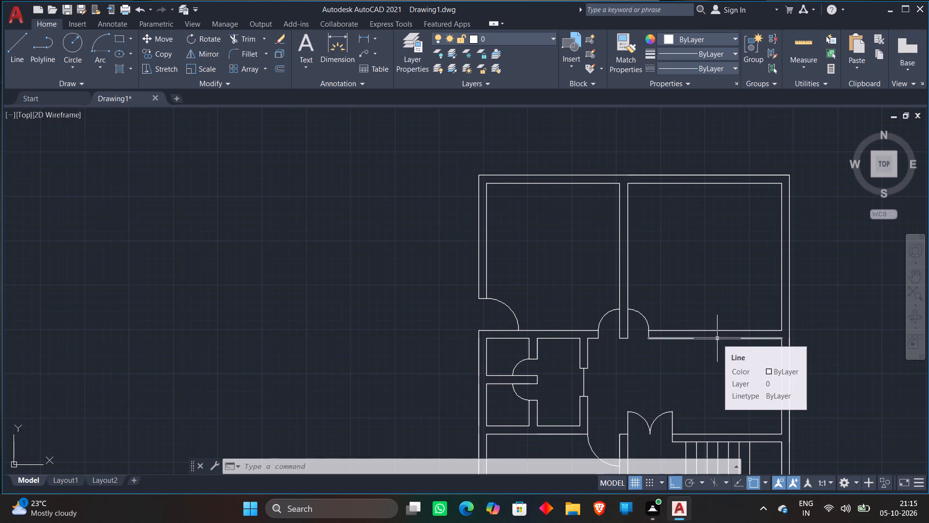
pyautogui.scroll(-1, 733, 349)
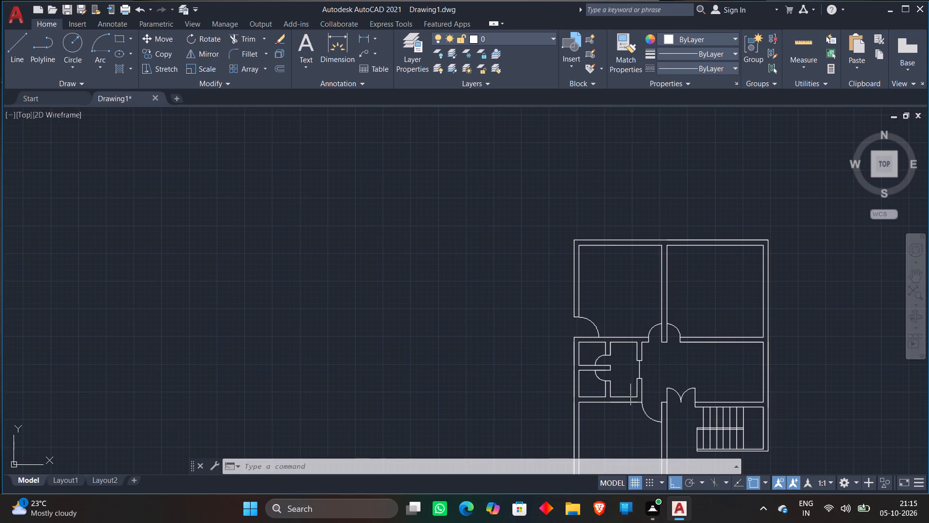
pyautogui.scroll(-1, 692, 317)
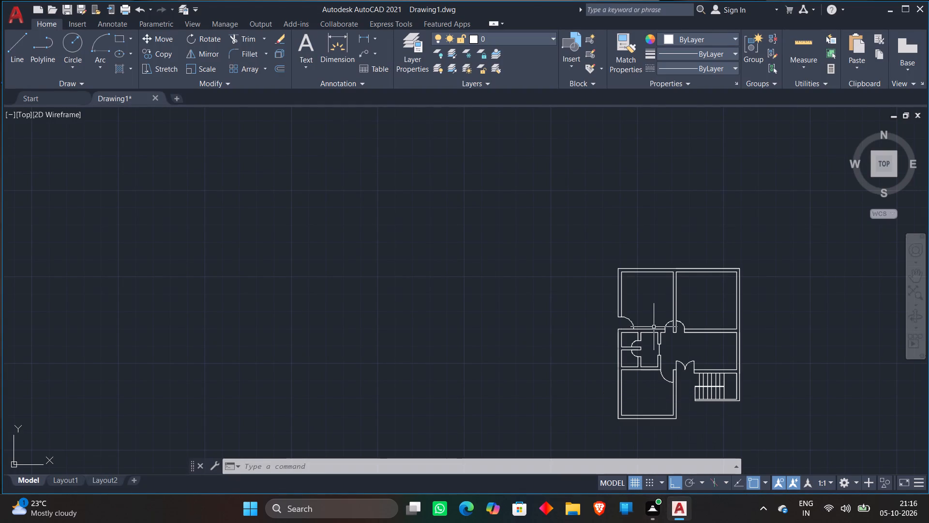
pyautogui.moveTo(661, 215); pyautogui.dragTo(549, 107, button='middle')
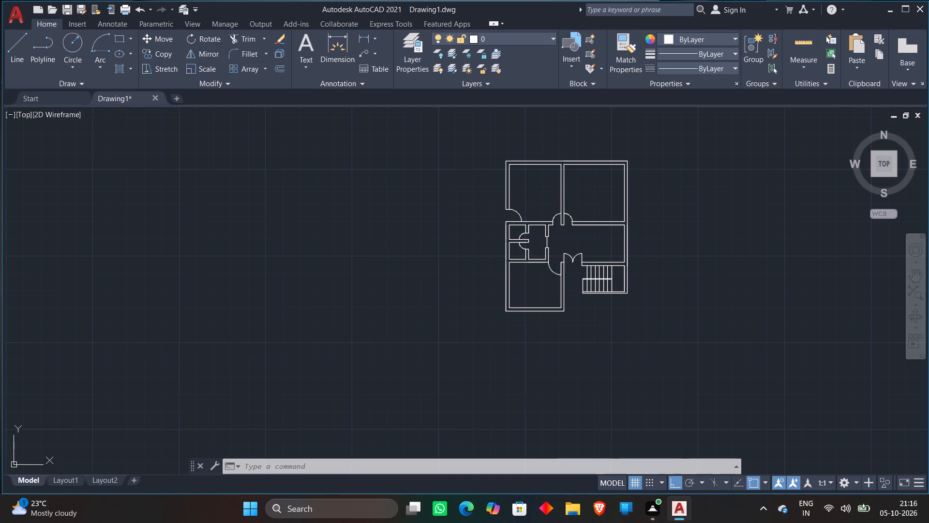
pyautogui.scroll(1, 511, 205)
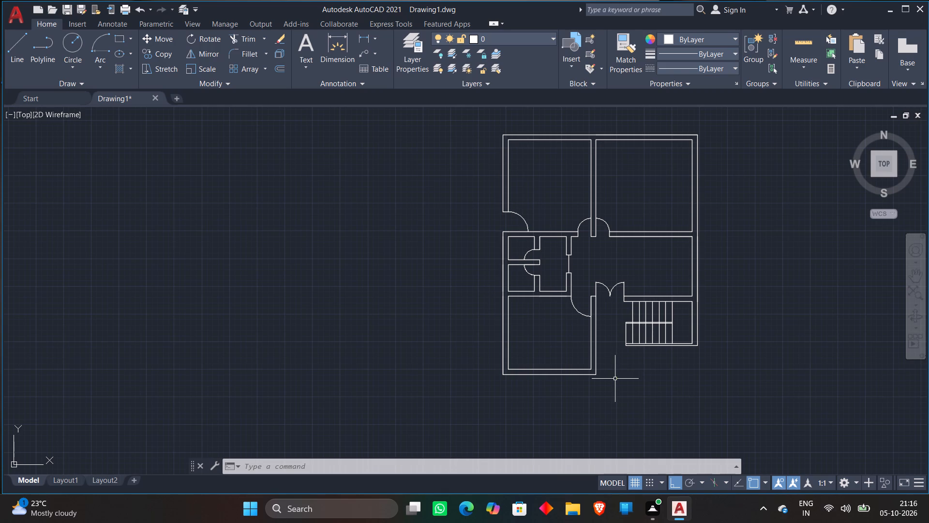
pyautogui.scroll(1, 615, 379)
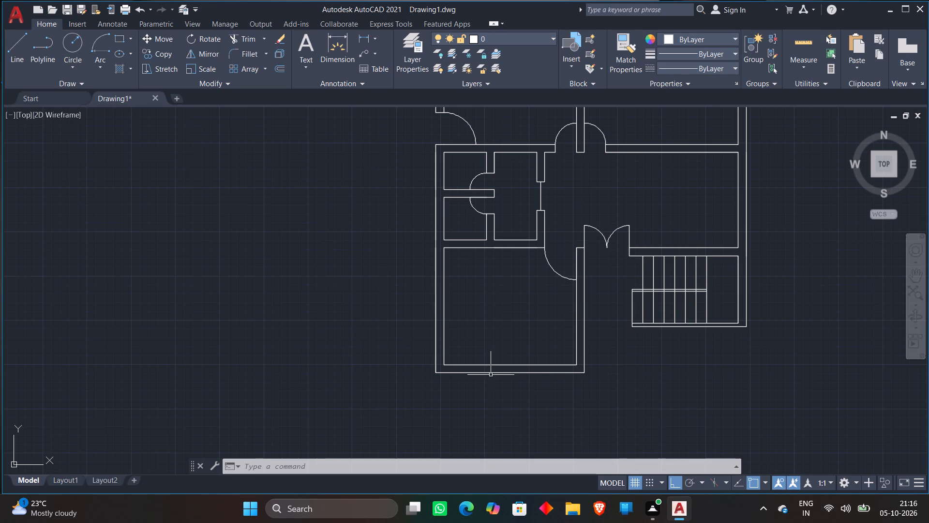
pyautogui.scroll(-1, 545, 369)
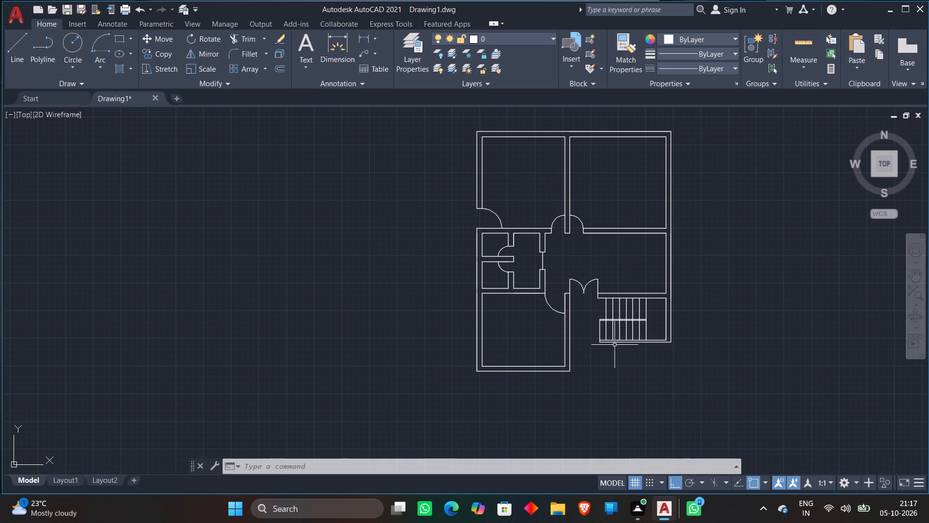
pyautogui.scroll(-1, 517, 378)
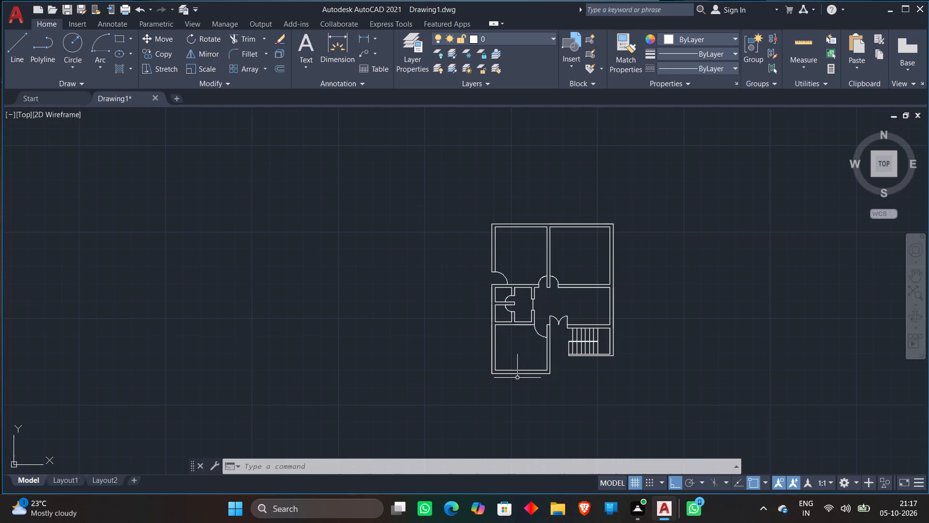
pyautogui.scroll(1, 535, 305)
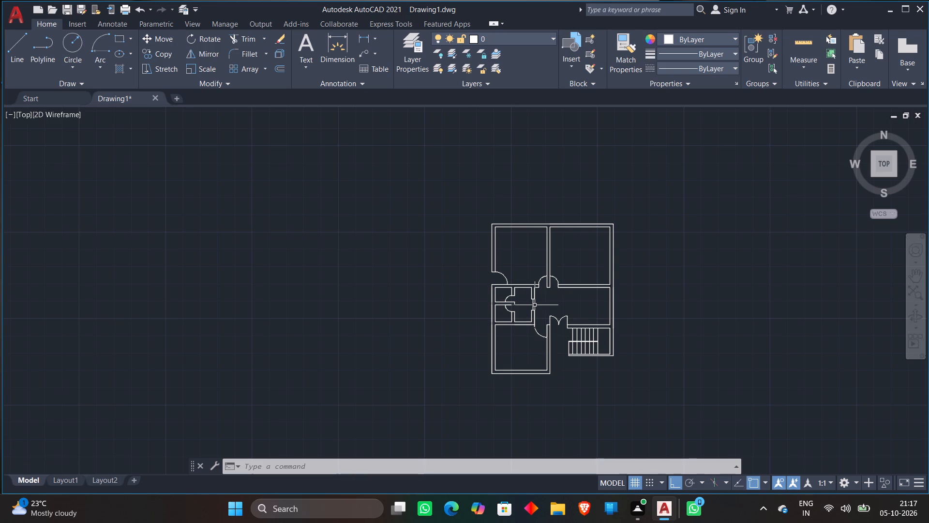
pyautogui.scroll(1, 539, 265)
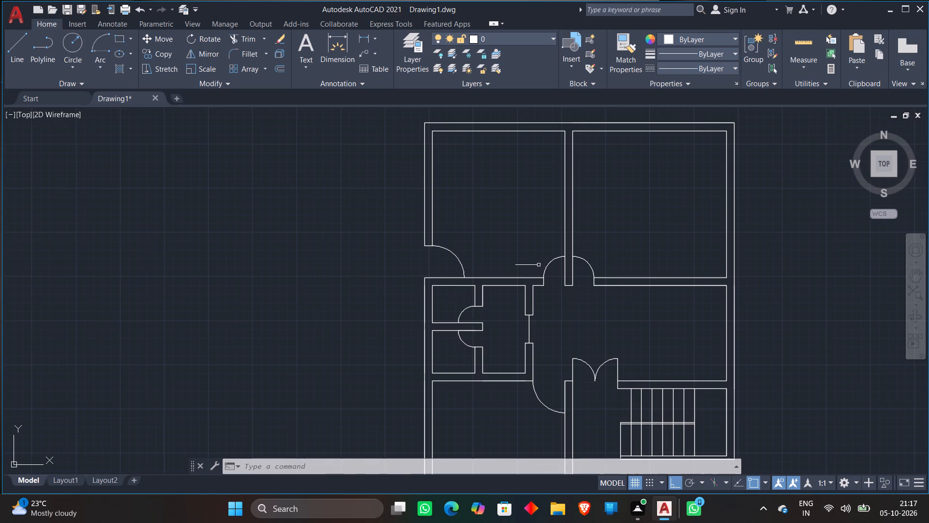
pyautogui.scroll(1, 539, 264)
pyautogui.scroll(-1, 539, 264)
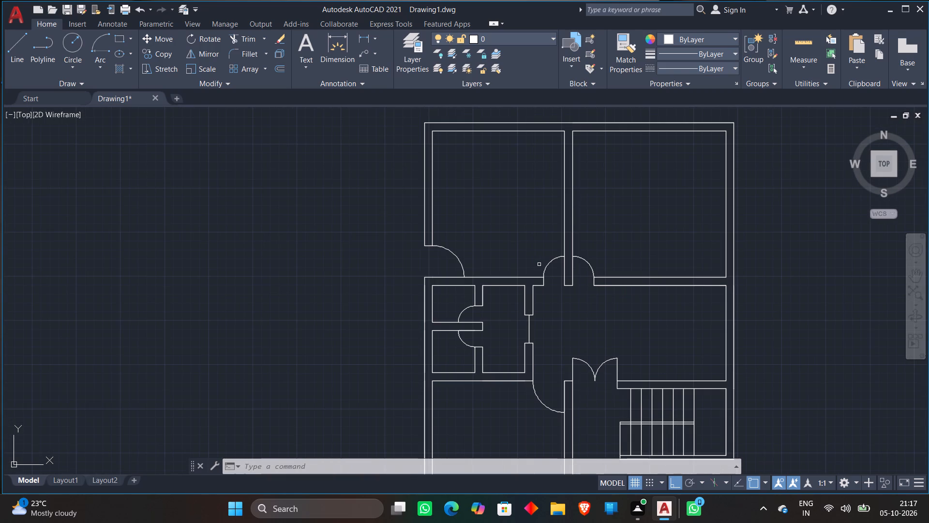
pyautogui.scroll(1, 410, 410)
pyautogui.scroll(-1, 439, 378)
pyautogui.scroll(-1, 531, 369)
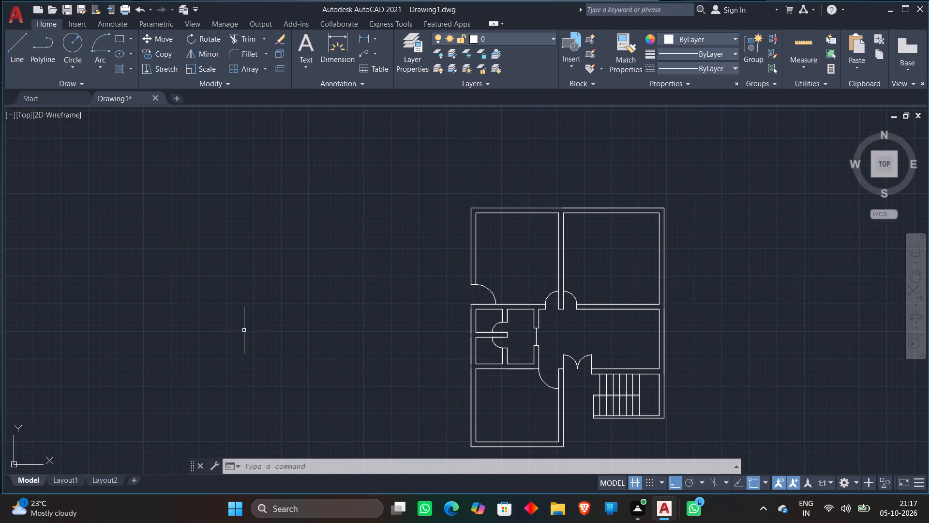
# Open DesignCenter and insert the larger roundback sofa block from Home - Space Planner.dwg in the empty area east of the floor plan.
pyautogui.scroll(-1, 433, 292)
pyautogui.moveTo(431, 292); pyautogui.dragTo(389, 247, button='middle')
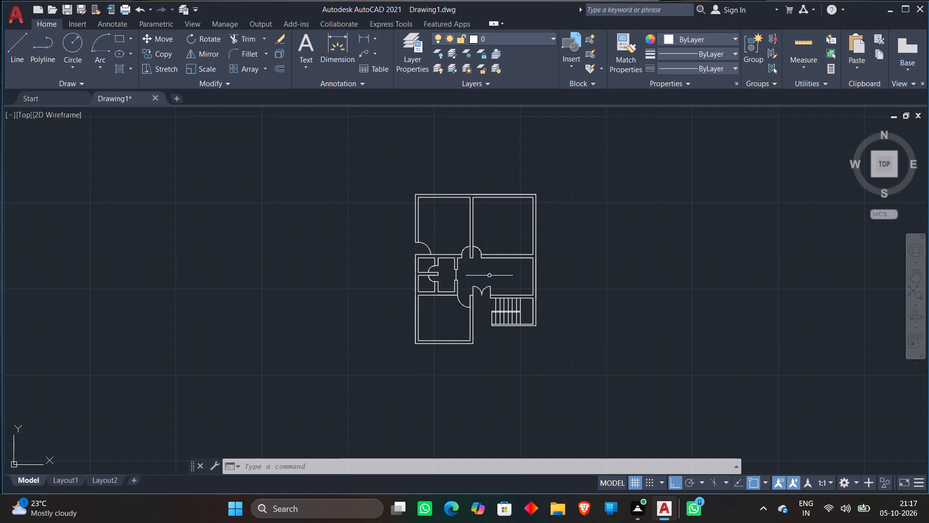
pyautogui.scroll(1, 426, 204)
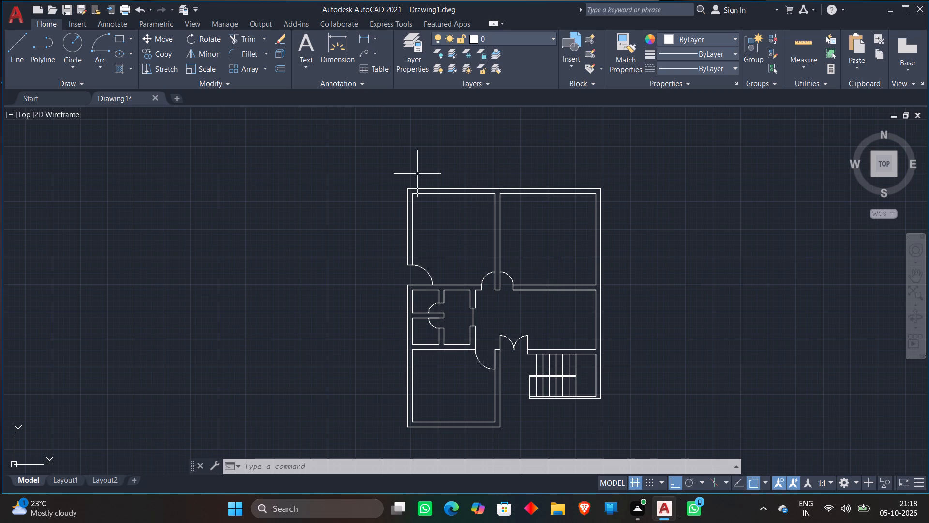
pyautogui.write('DC')
pyautogui.press('Return')
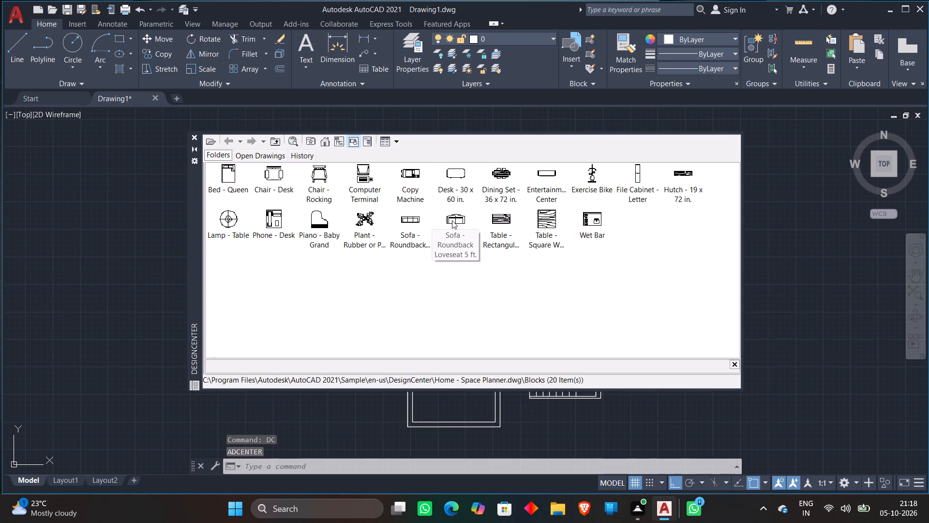
pyautogui.doubleClick(404, 226)
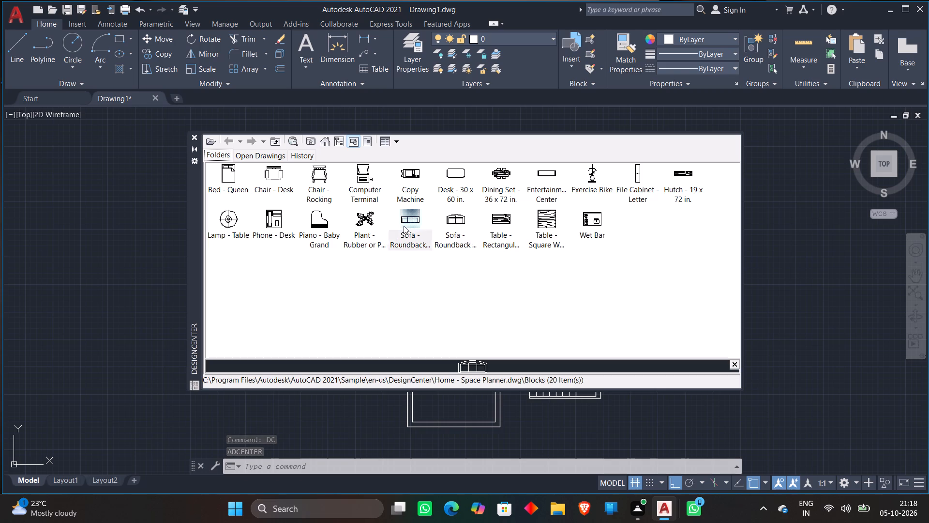
pyautogui.click(526, 328)
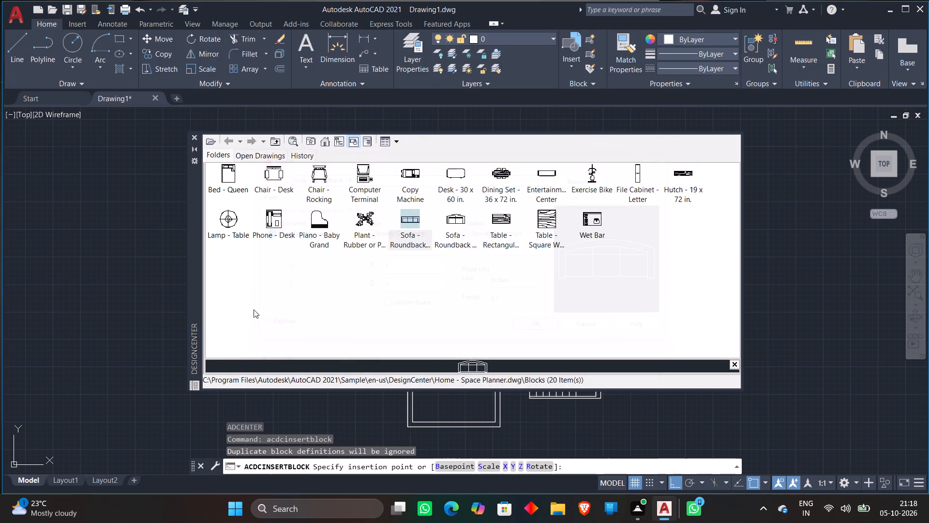
pyautogui.click(772, 230)
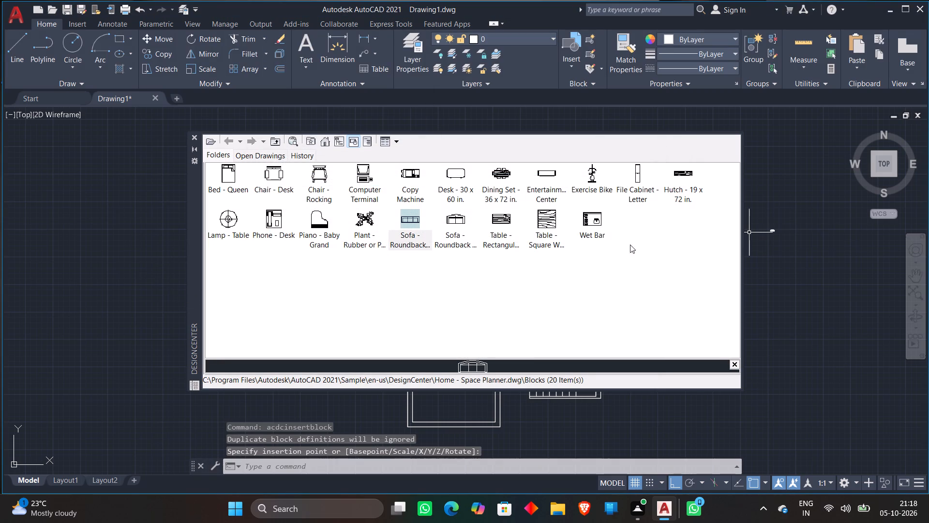
# Insert the Sofa - Roundback Loveseat 5 ft. block at scale 1 just below the first sofa, east of the plan.
pyautogui.doubleClick(452, 215)
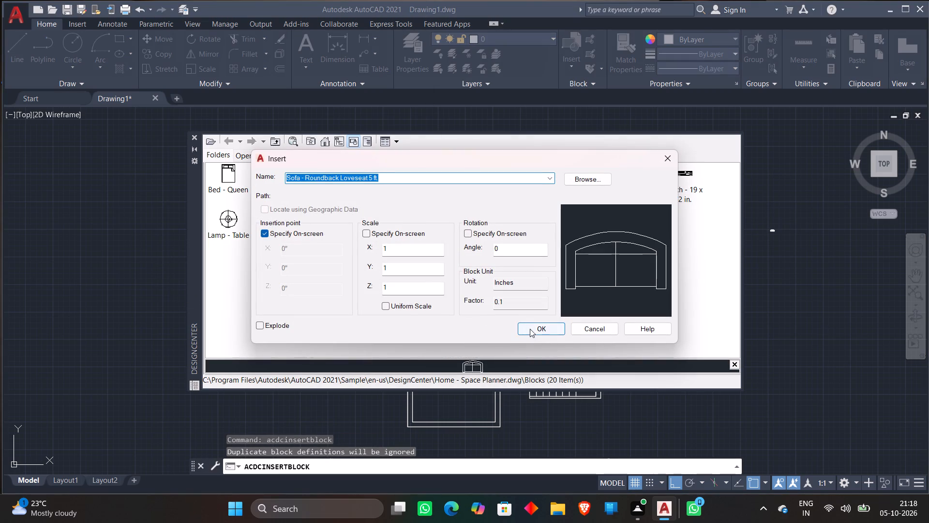
pyautogui.click(533, 329)
pyautogui.click(777, 253)
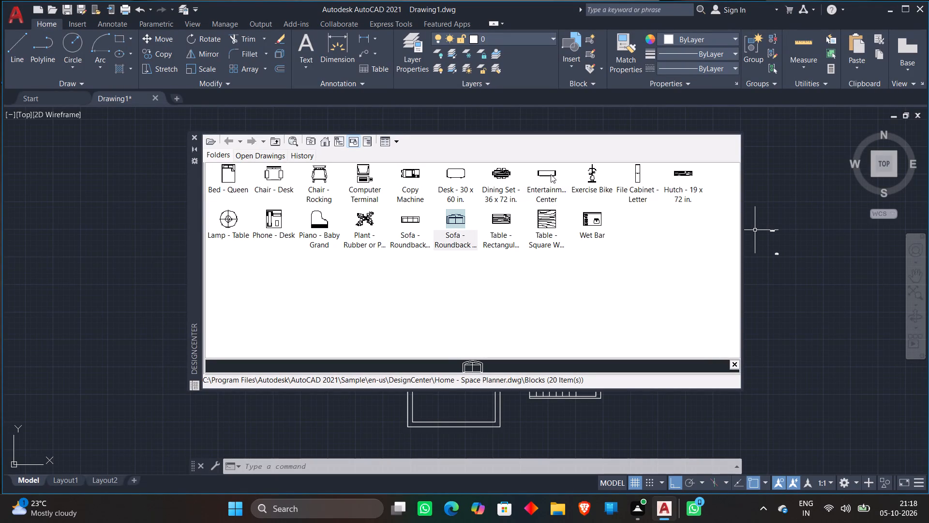
# Insert the Desk - 30 x 60 in. block at scale 1 just southeast of the loveseat.
pyautogui.doubleClick(453, 173)
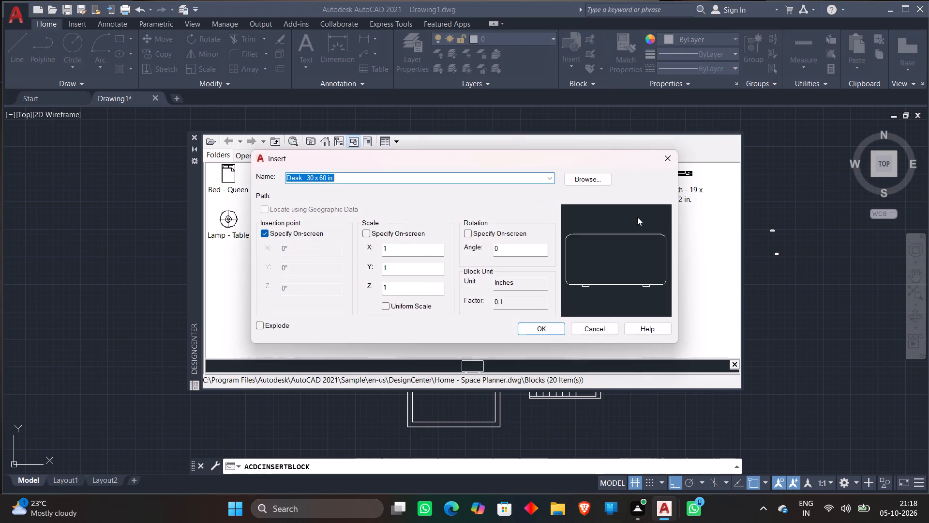
pyautogui.click(530, 327)
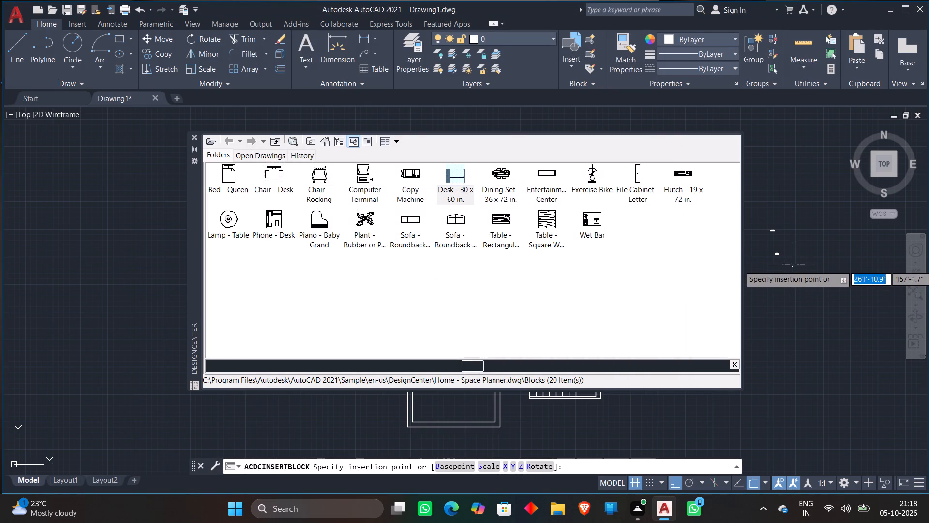
pyautogui.click(792, 266)
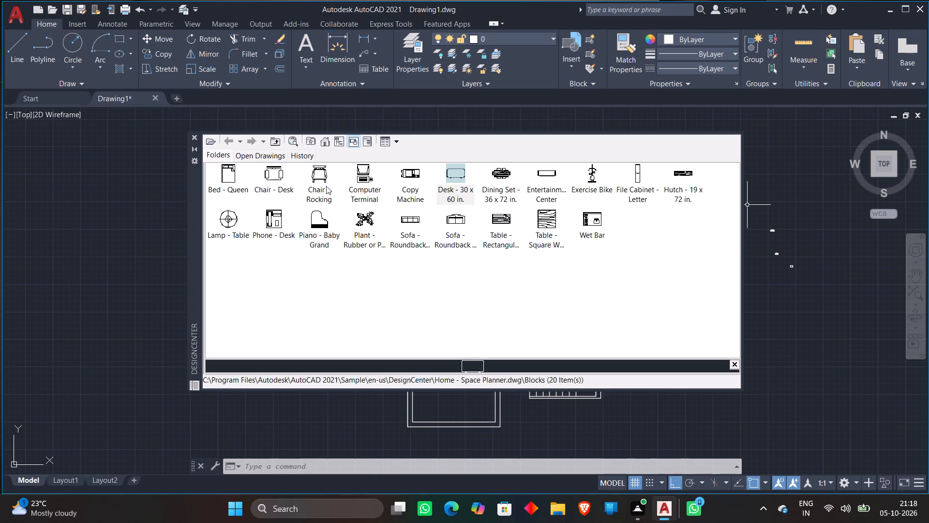
# Insert the Bed - Queen block at scale 1 south of the desk, east of the floor plan.
pyautogui.doubleClick(229, 186)
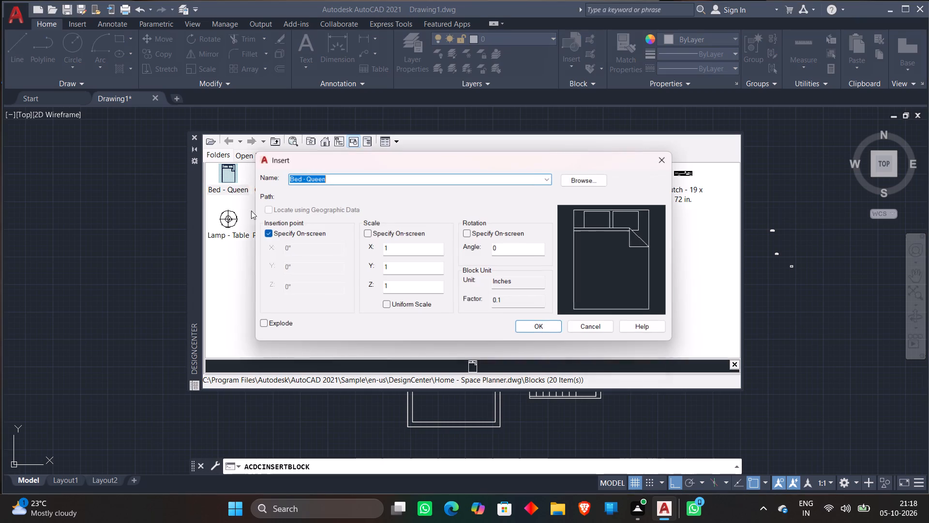
pyautogui.click(530, 331)
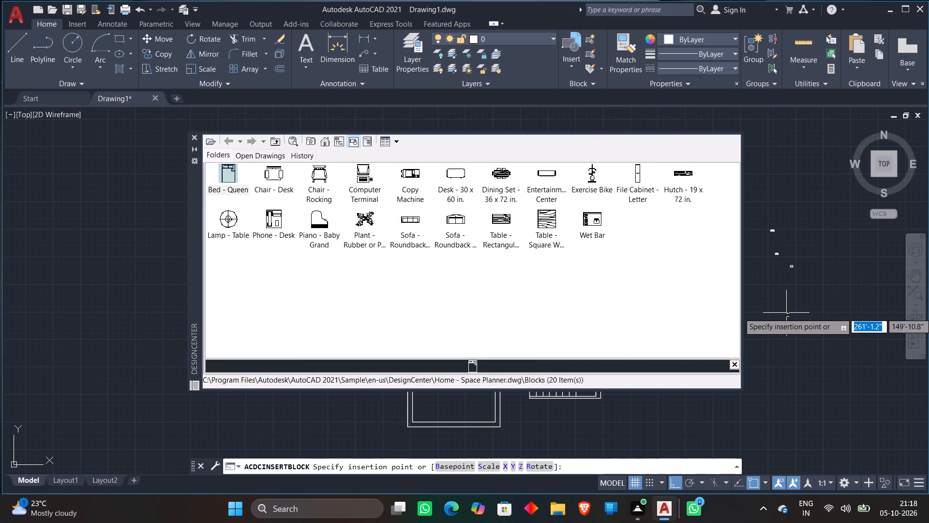
pyautogui.click(788, 303)
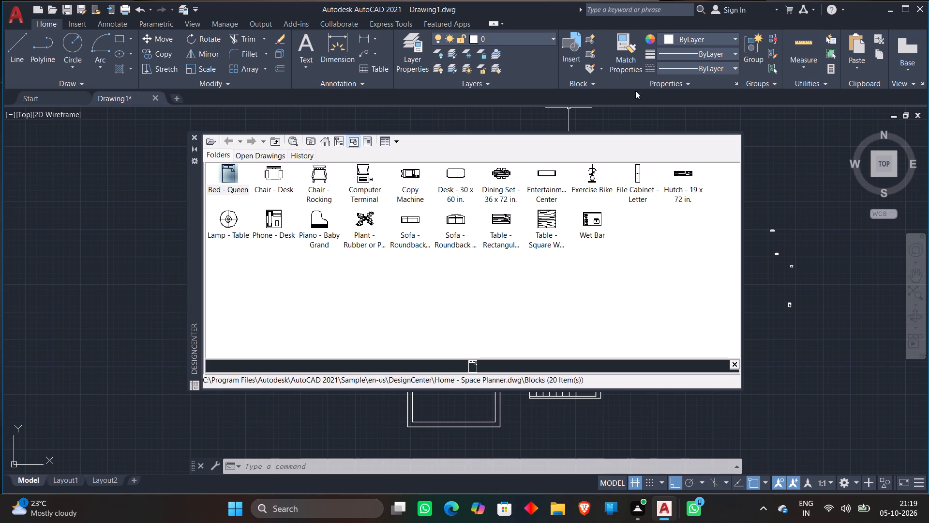
# Browse DesignCenter's en-us sample drawings and open the blocks of House Designer.dwg.
pyautogui.click(225, 143)
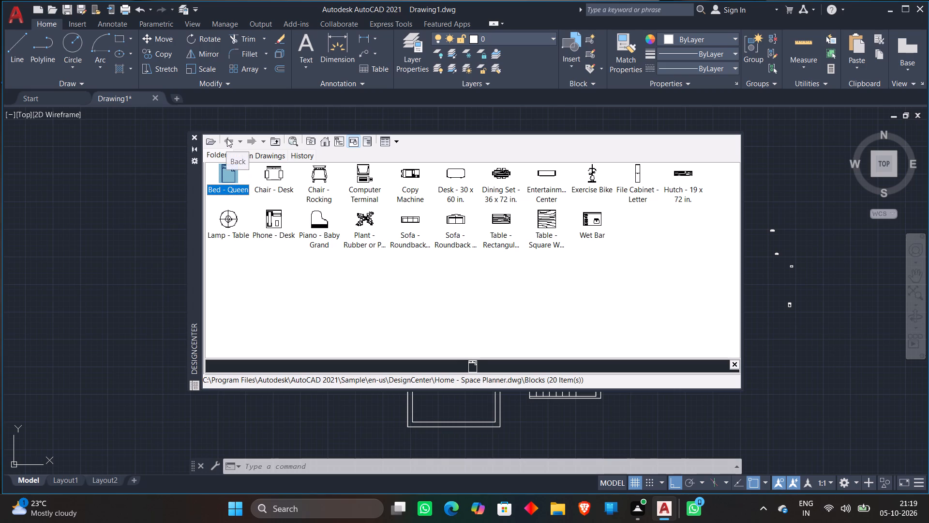
pyautogui.click(227, 138)
pyautogui.click(227, 145)
pyautogui.click(223, 159)
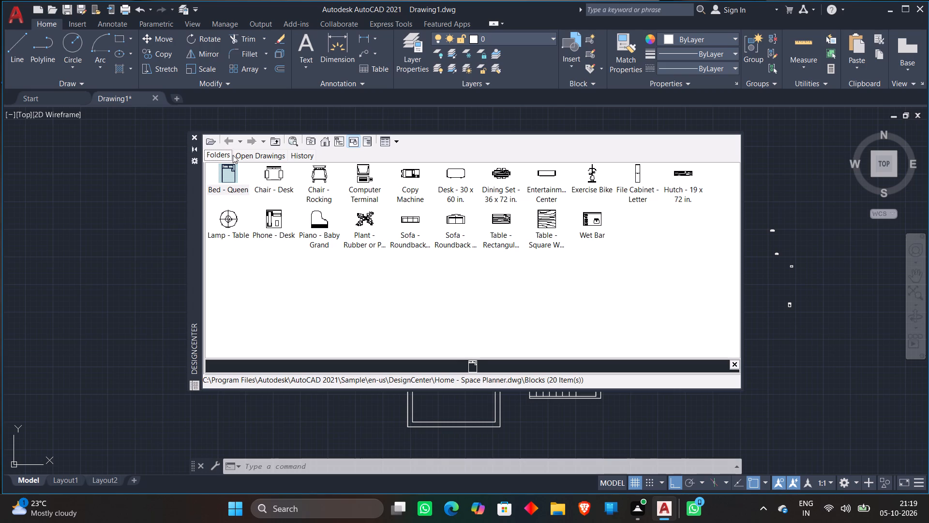
pyautogui.click(242, 143)
pyautogui.click(326, 140)
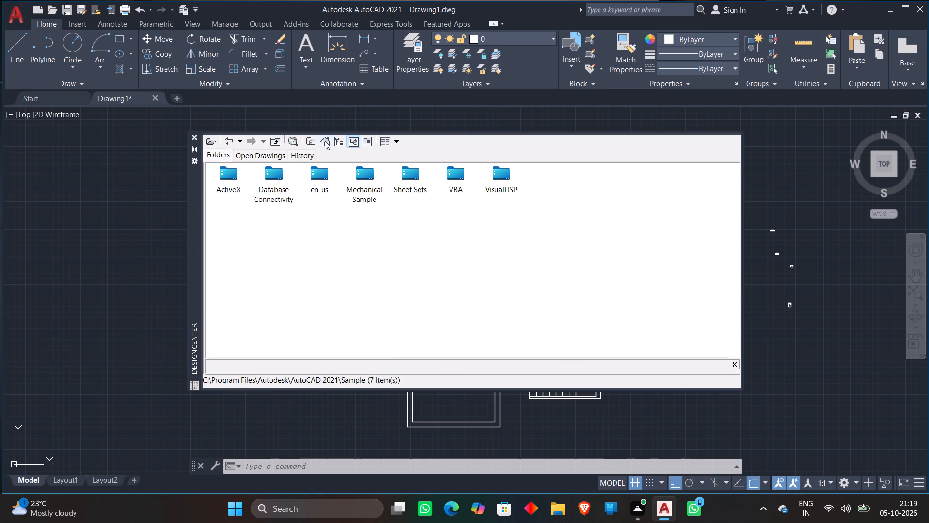
pyautogui.doubleClick(315, 181)
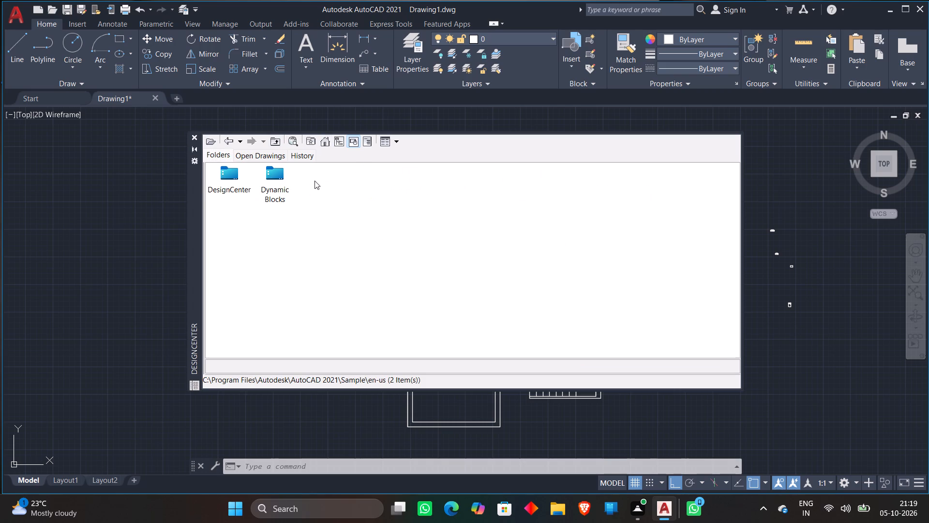
pyautogui.doubleClick(228, 184)
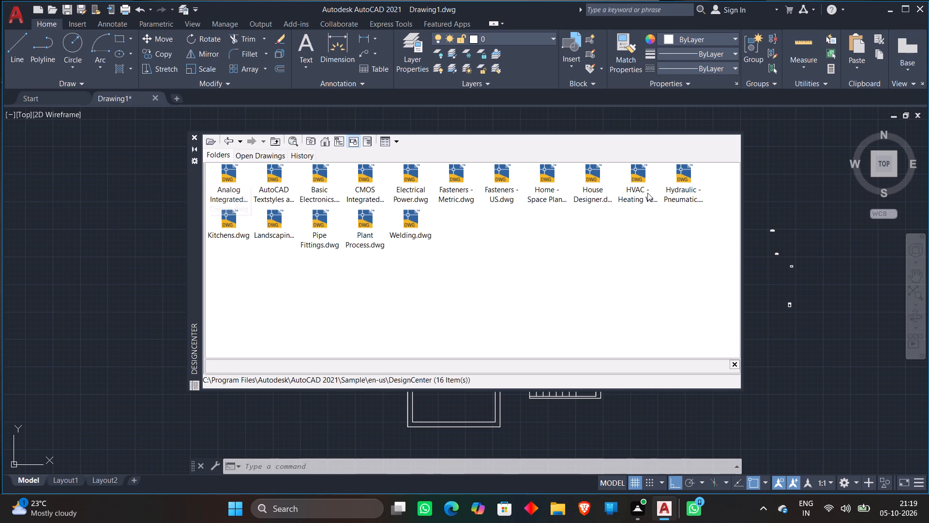
pyautogui.doubleClick(553, 176)
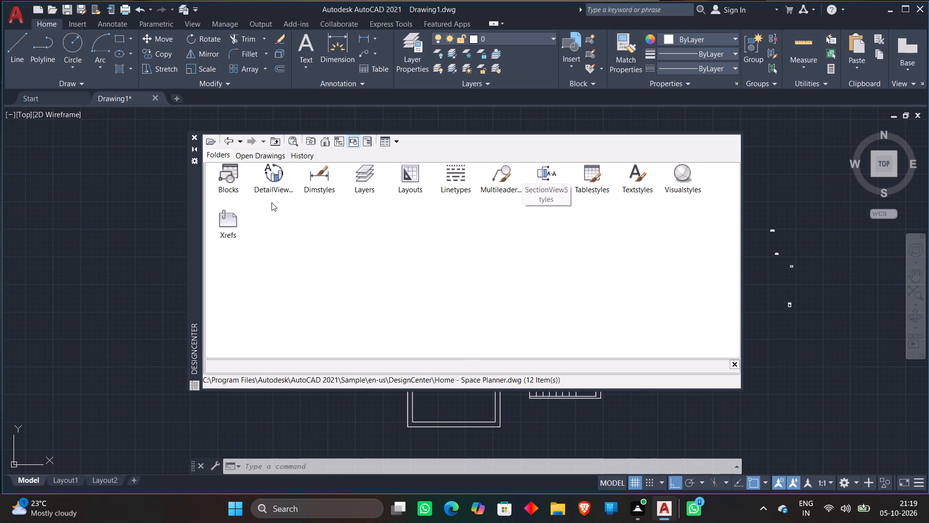
pyautogui.doubleClick(237, 189)
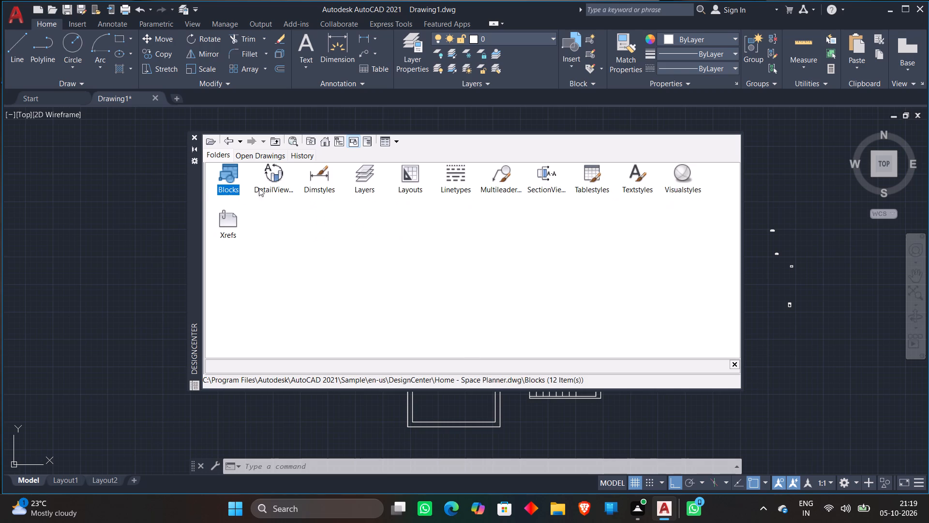
pyautogui.click(234, 139)
pyautogui.click(230, 139)
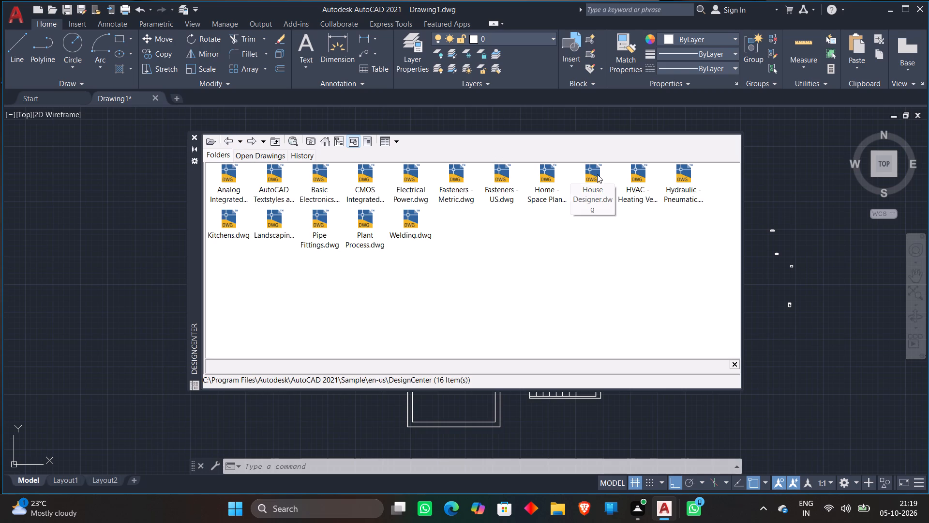
pyautogui.doubleClick(597, 174)
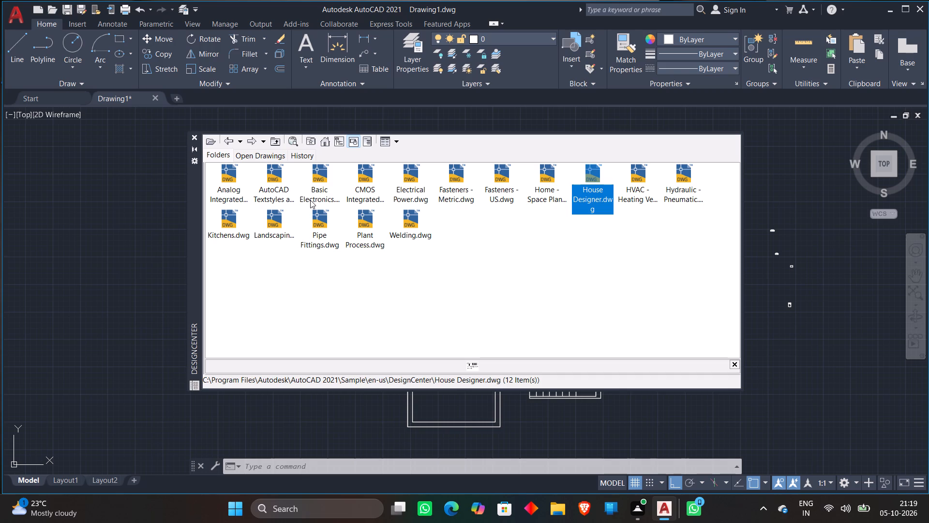
pyautogui.doubleClick(225, 179)
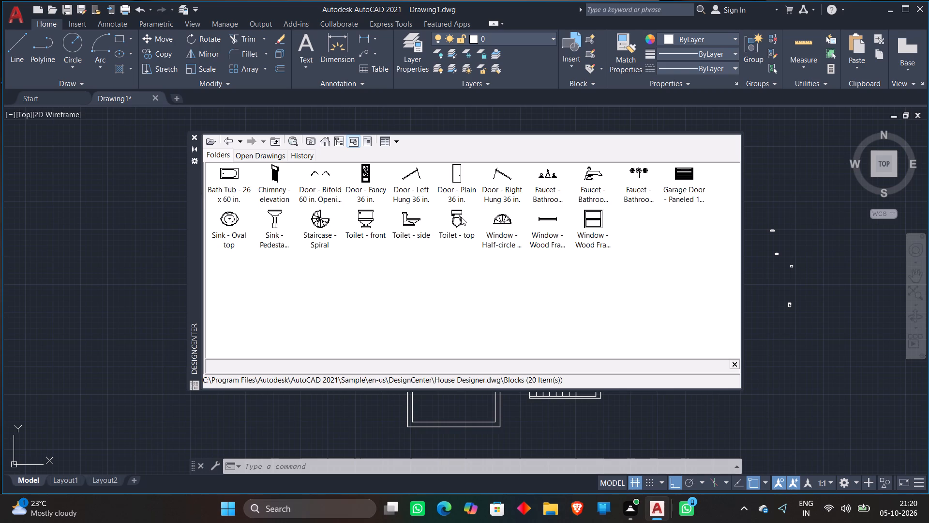
# Insert the Toilet - top block at scale 1 east of the queen bed and close DesignCenter.
pyautogui.doubleClick(460, 221)
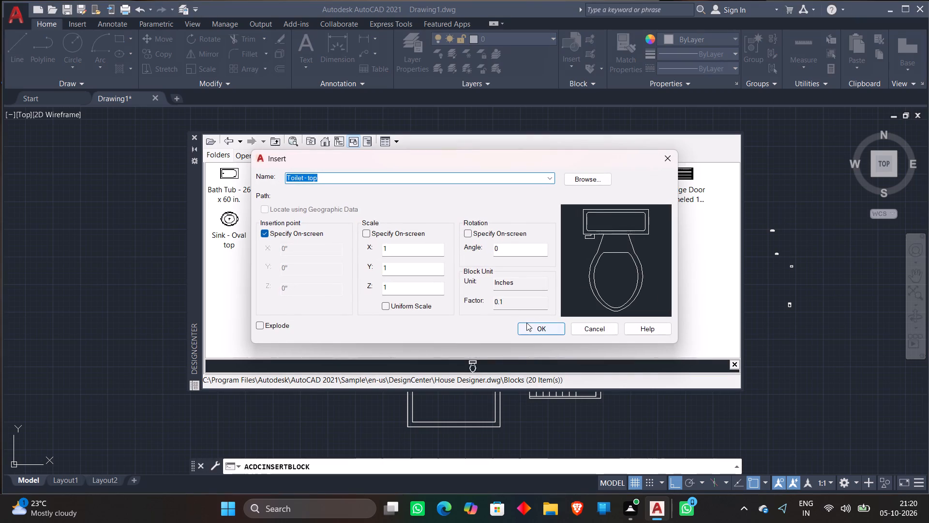
pyautogui.click(537, 329)
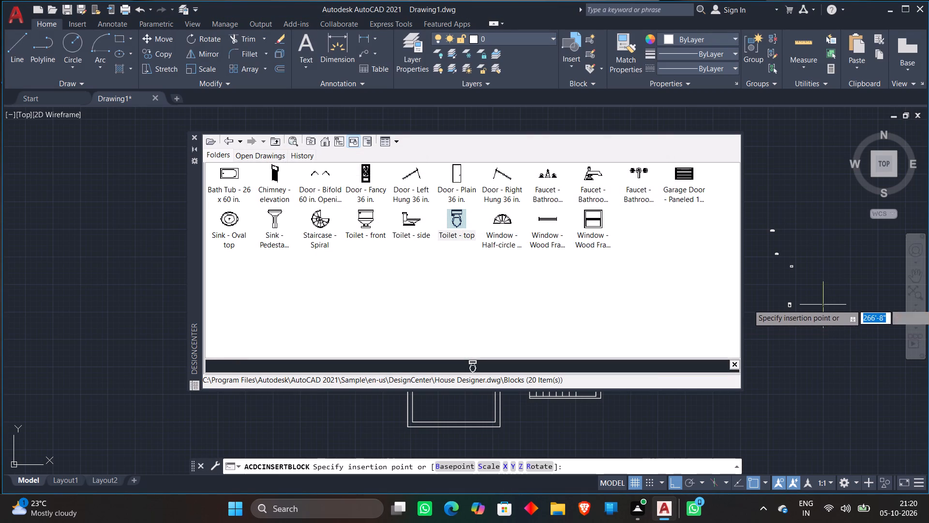
pyautogui.click(823, 303)
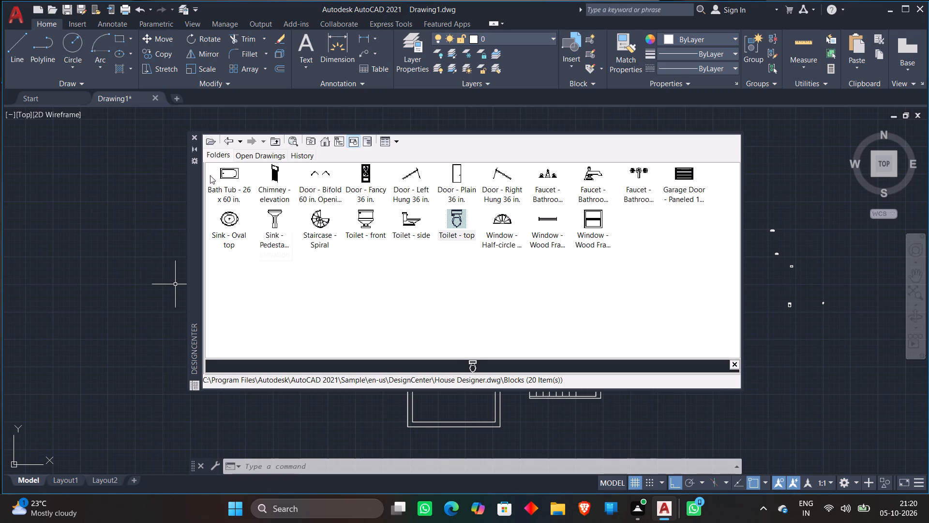
pyautogui.click(226, 140)
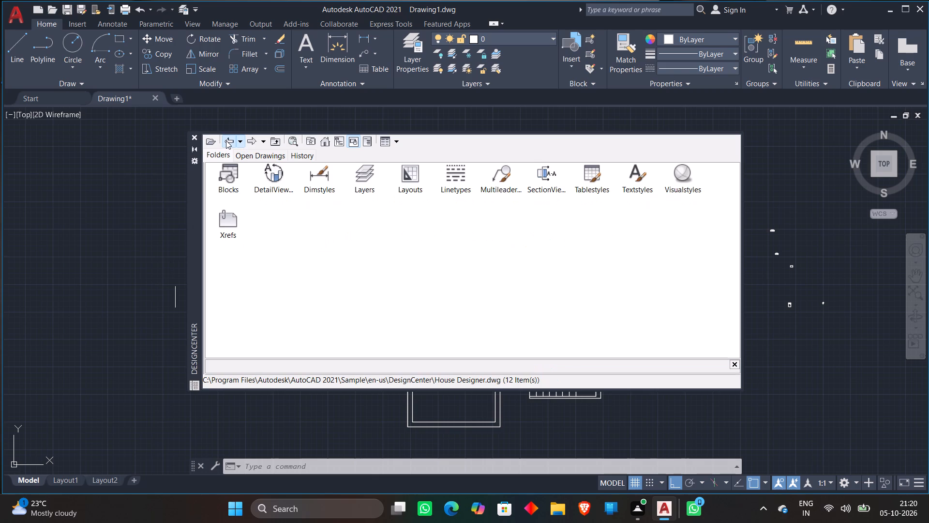
pyautogui.click(191, 136)
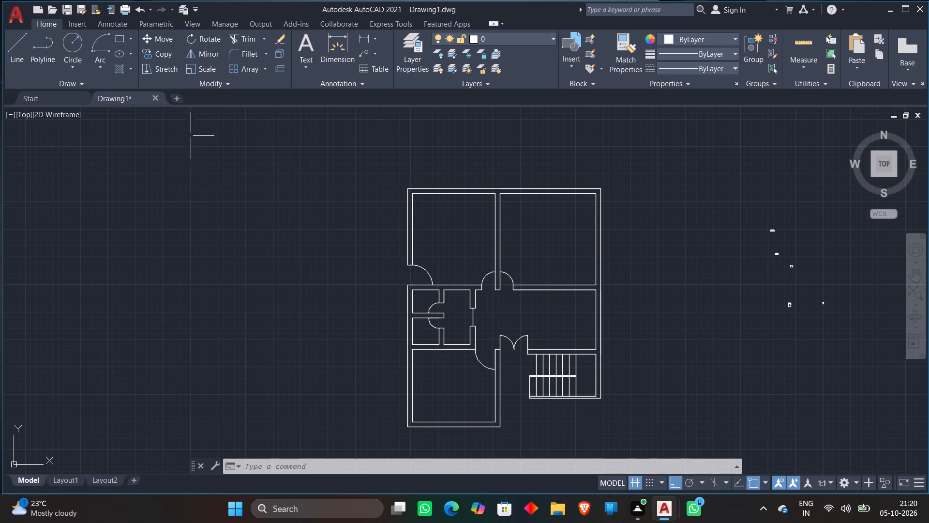
# Scale up all five inserted furniture and toilet blocks together, freehand, from a base point just above the queen bed.
pyautogui.scroll(2, 775, 182)
pyautogui.scroll(-1, 727, 242)
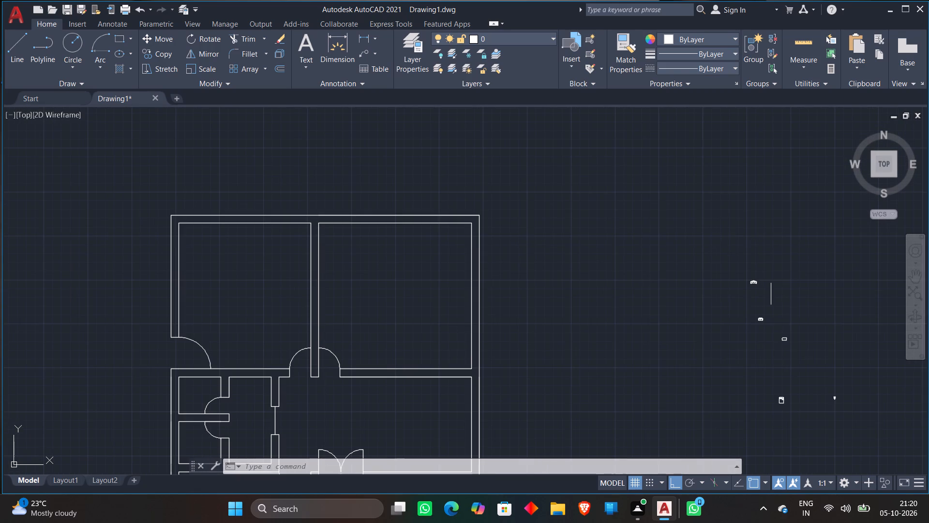
pyautogui.scroll(-1, 731, 292)
pyautogui.moveTo(728, 292); pyautogui.dragTo(726, 231, button='middle')
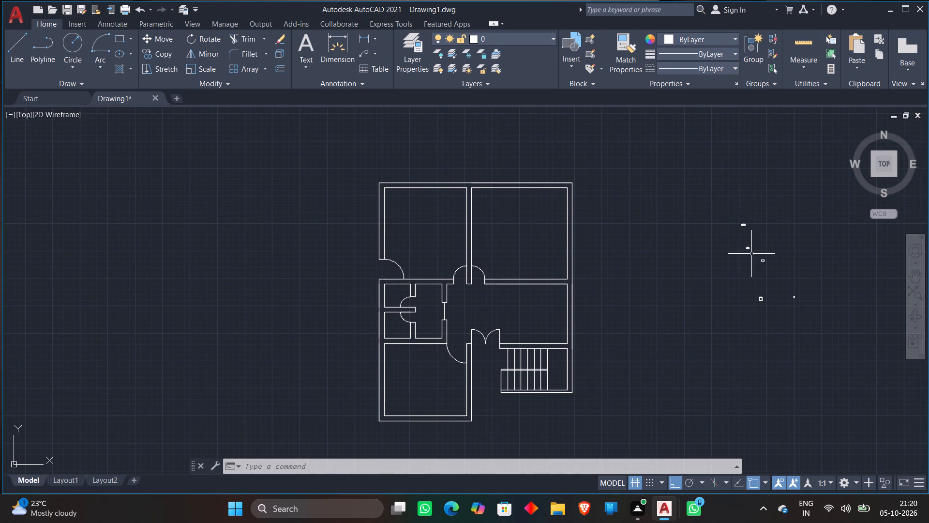
pyautogui.click(725, 212)
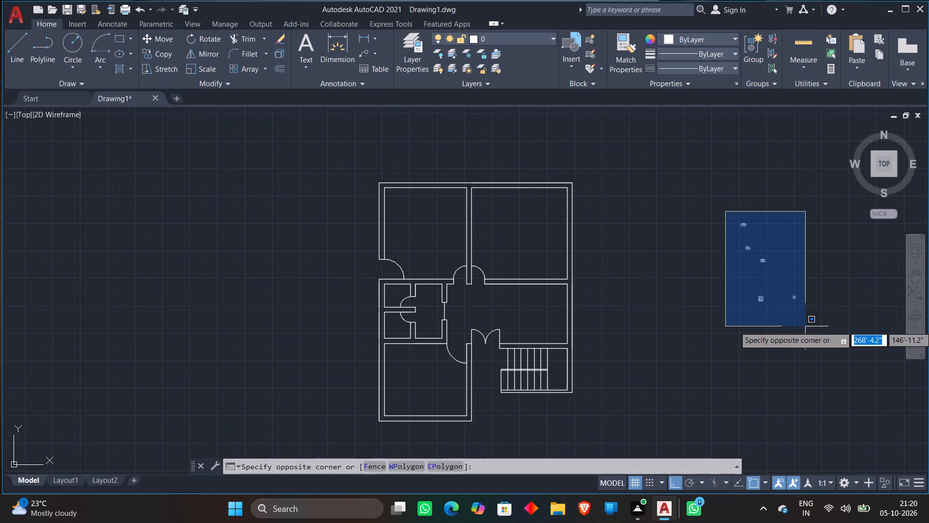
pyautogui.click(805, 326)
pyautogui.rightClick(739, 252)
pyautogui.click(771, 335)
pyautogui.click(763, 285)
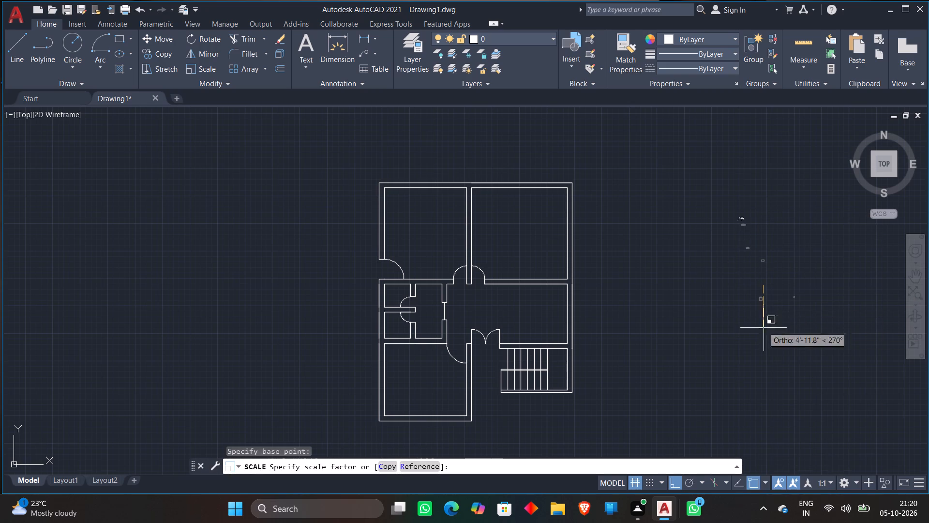
pyautogui.click(781, 409)
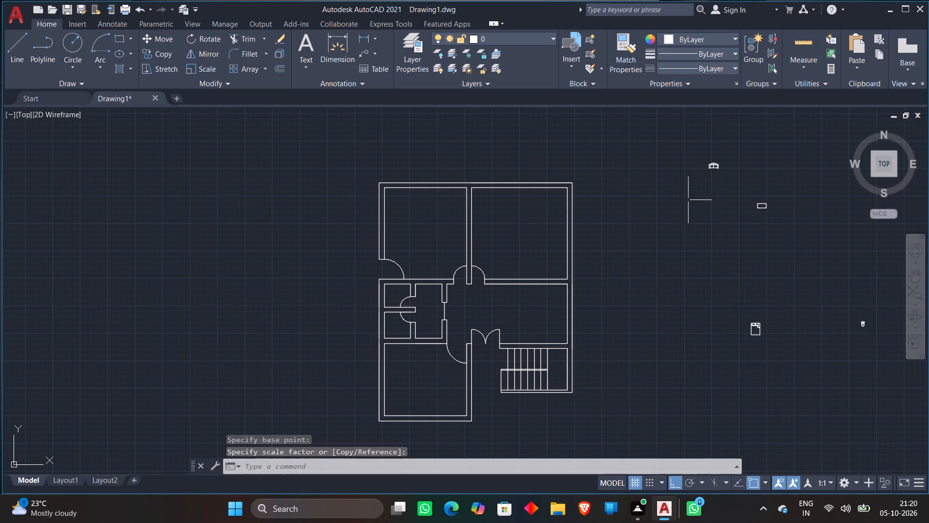
pyautogui.scroll(-1, 691, 159)
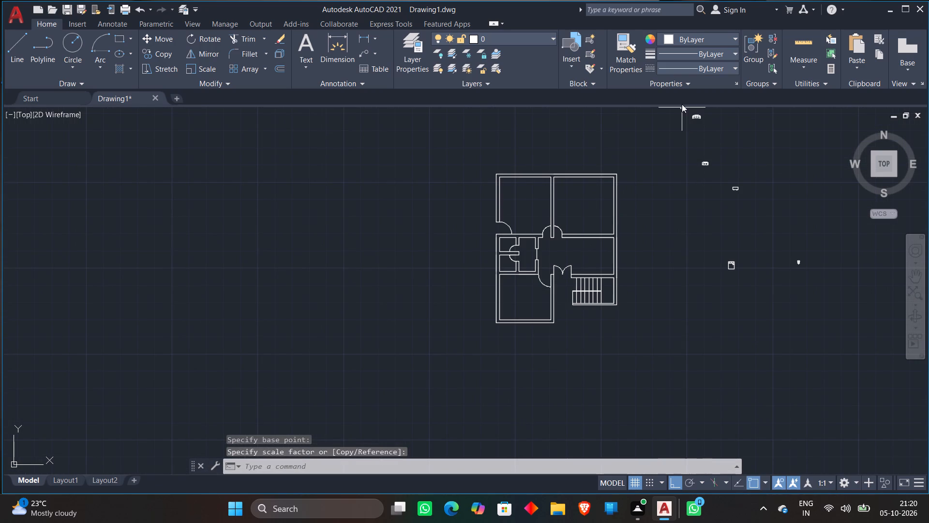
# Move the northernmost three-seat sofa block straight south, closer to the other blocks east of the floor plan.
pyautogui.click(682, 104)
pyautogui.moveTo(667, 100); pyautogui.dragTo(674, 127)
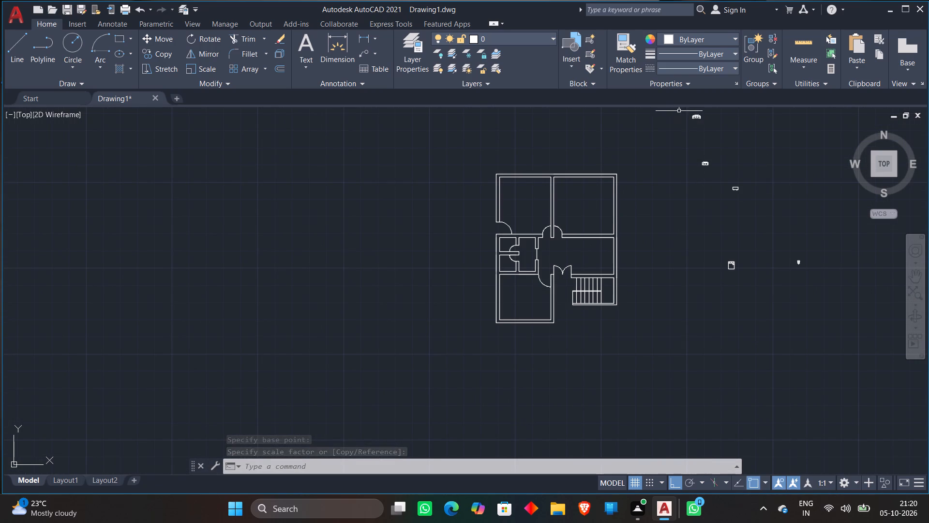
pyautogui.click(679, 111)
pyautogui.click(728, 139)
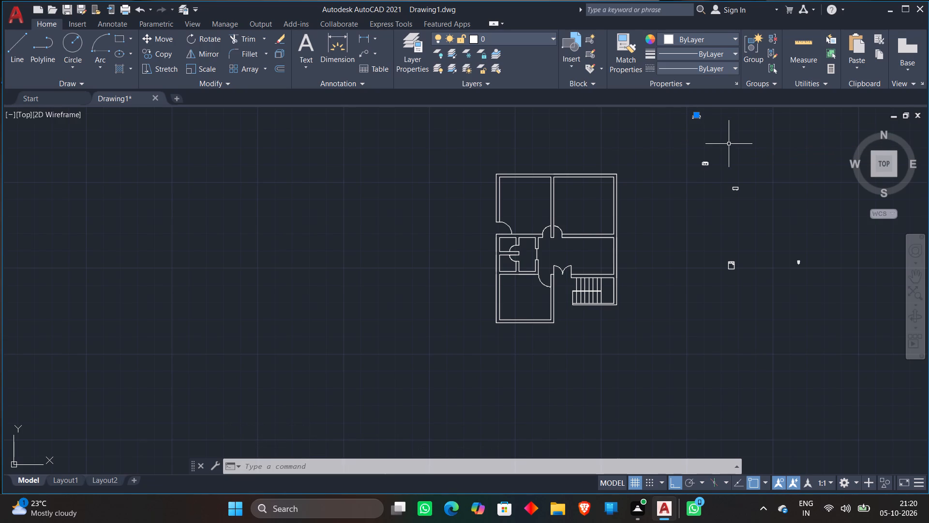
pyautogui.press('m')
pyautogui.press('Return')
pyautogui.click(710, 132)
pyautogui.click(705, 218)
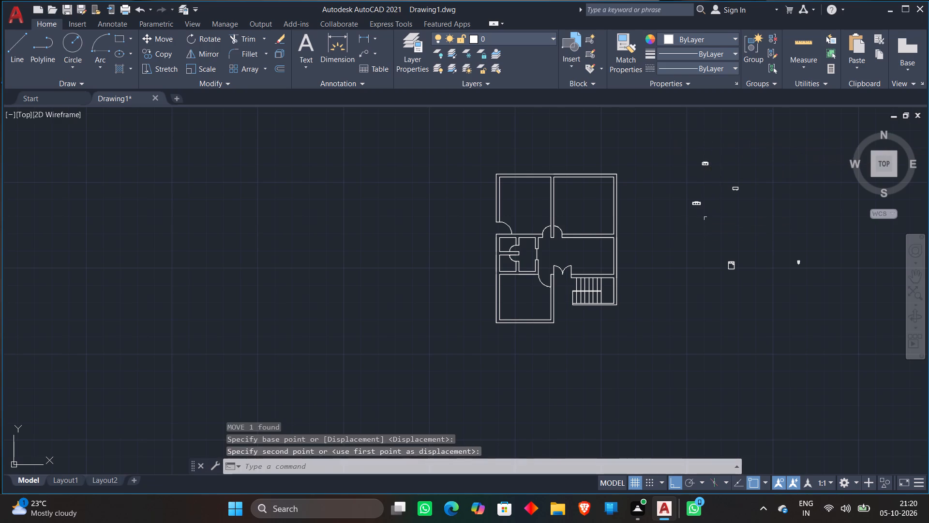
# With Ortho off, move the three-seat sofa into the room north of the staircase, near its north wall.
pyautogui.scroll(1, 694, 159)
pyautogui.click(684, 221)
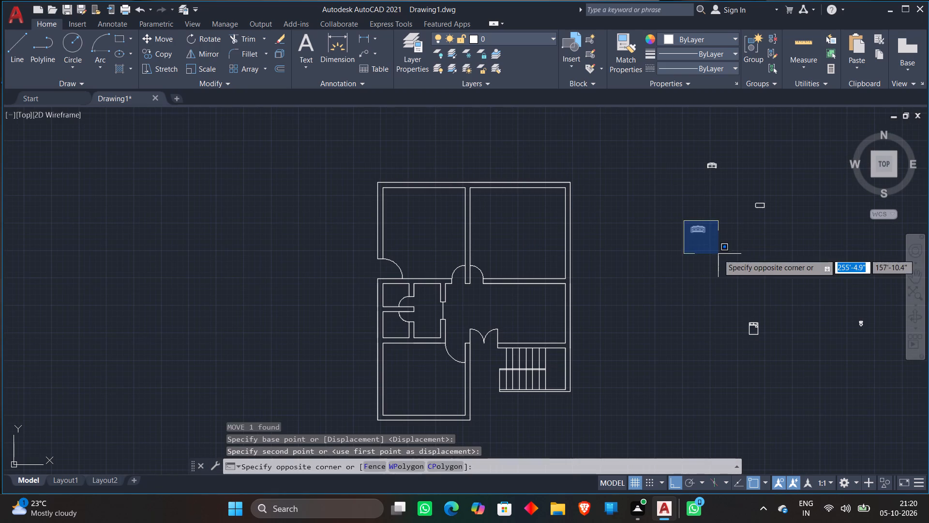
pyautogui.click(718, 254)
pyautogui.press('m')
pyautogui.press('Return')
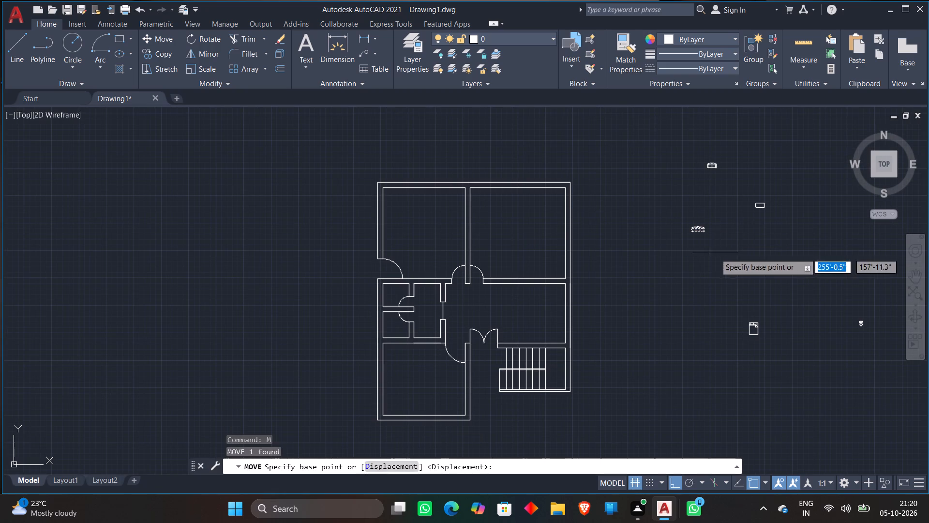
pyautogui.click(702, 249)
pyautogui.scroll(3, 522, 317)
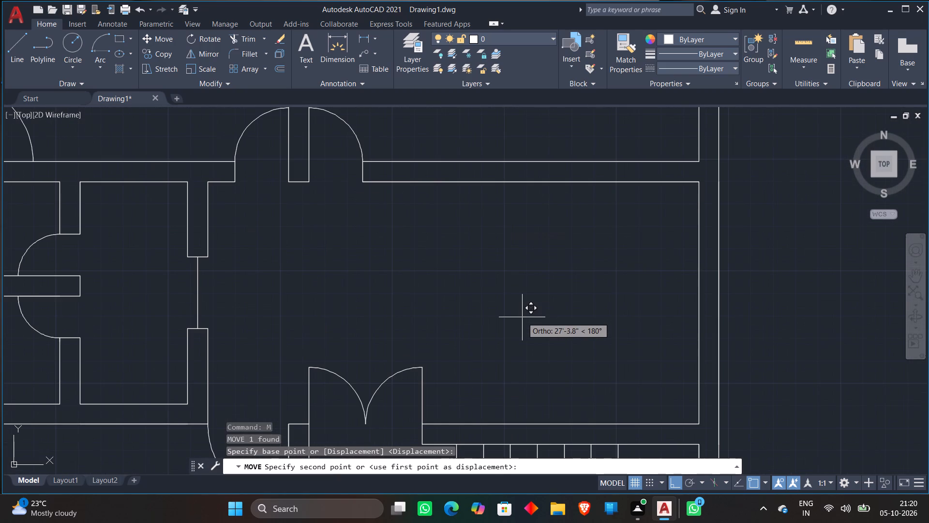
pyautogui.press('F8')
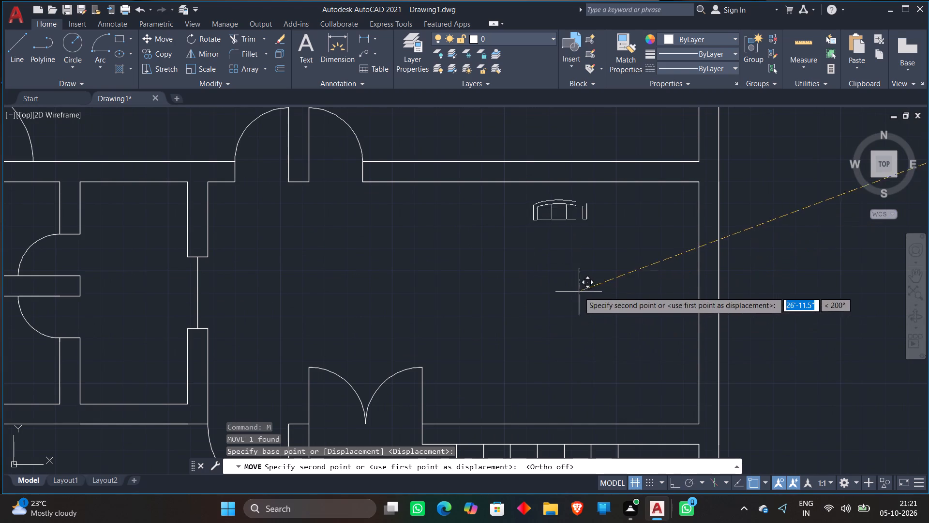
pyautogui.click(554, 299)
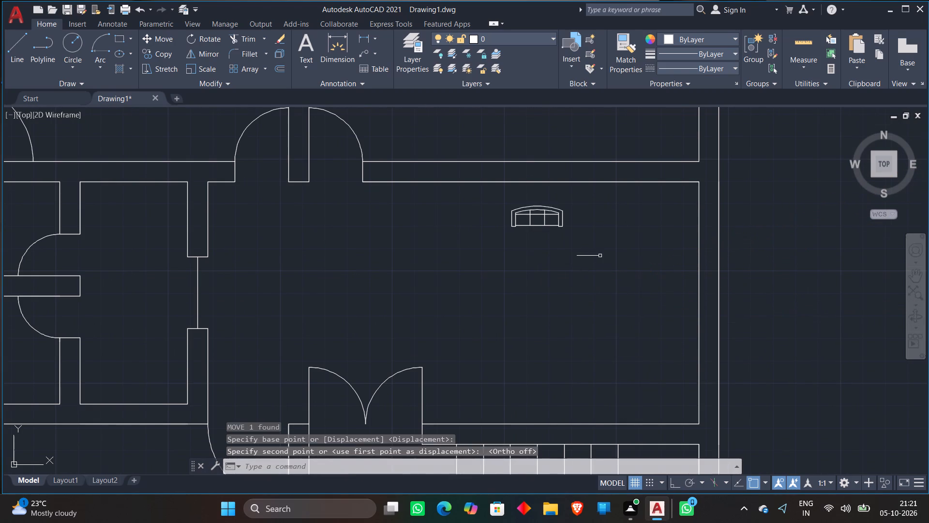
# Scale up the three-seat sofa freehand by a factor of about 2.7 from a base point just southeast of it.
pyautogui.scroll(-2, 602, 254)
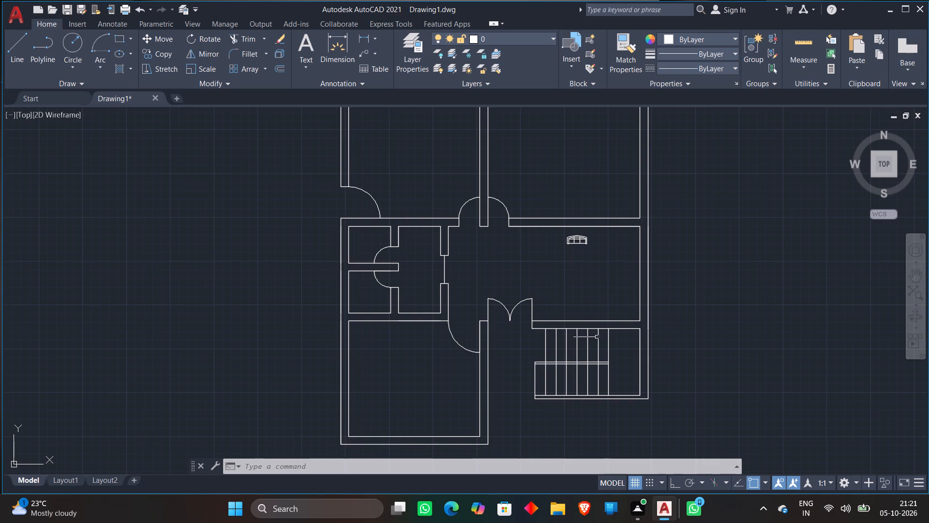
pyautogui.scroll(2, 563, 261)
pyautogui.click(612, 203)
pyautogui.rightClick(612, 203)
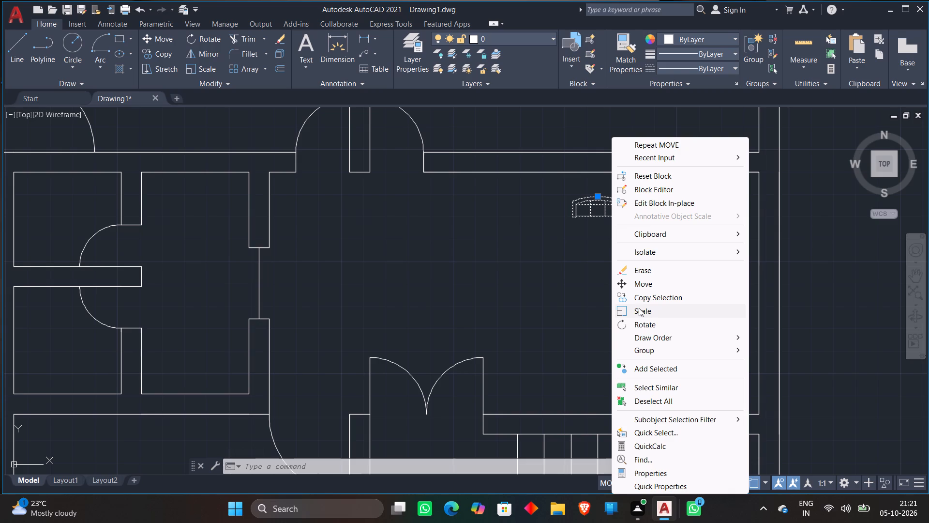
pyautogui.click(653, 311)
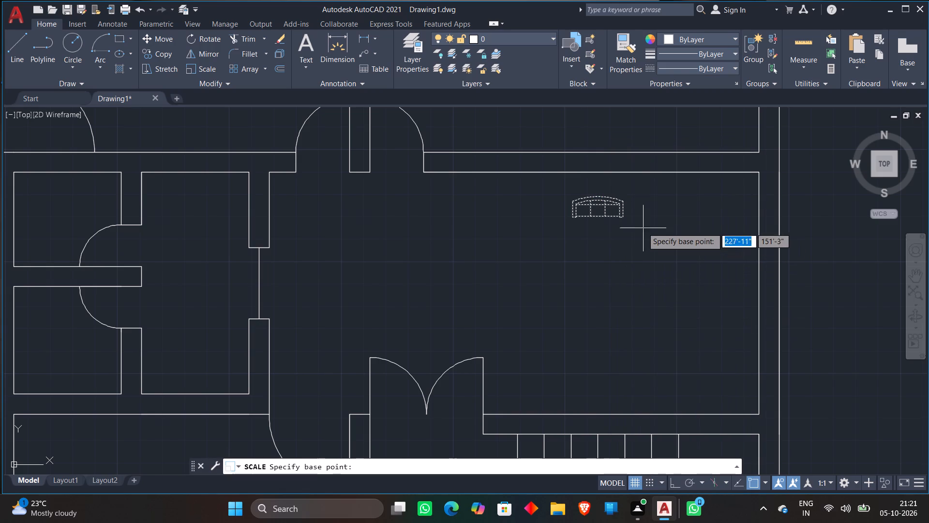
pyautogui.click(634, 221)
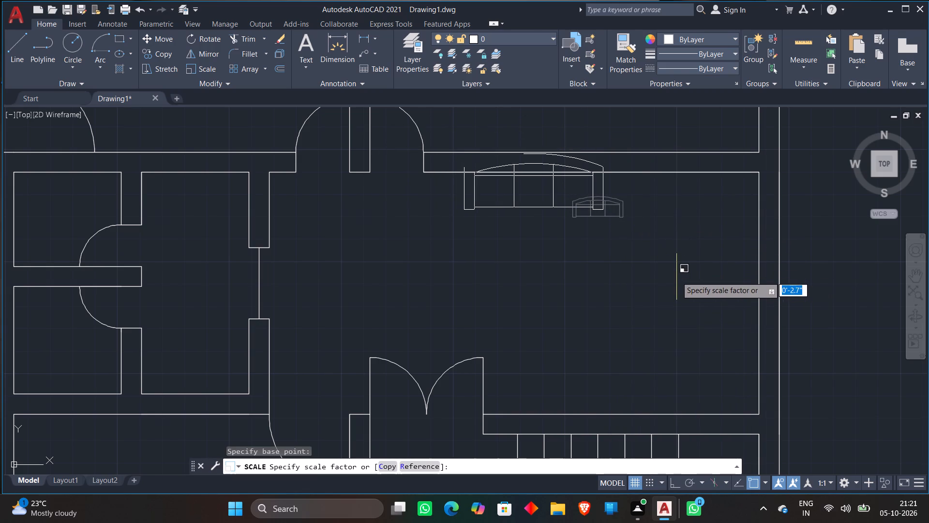
pyautogui.click(676, 277)
# Move the enlarged three-seat sofa southeast so it sits inside the room, just below the north wall.
pyautogui.click(608, 209)
pyautogui.click(604, 208)
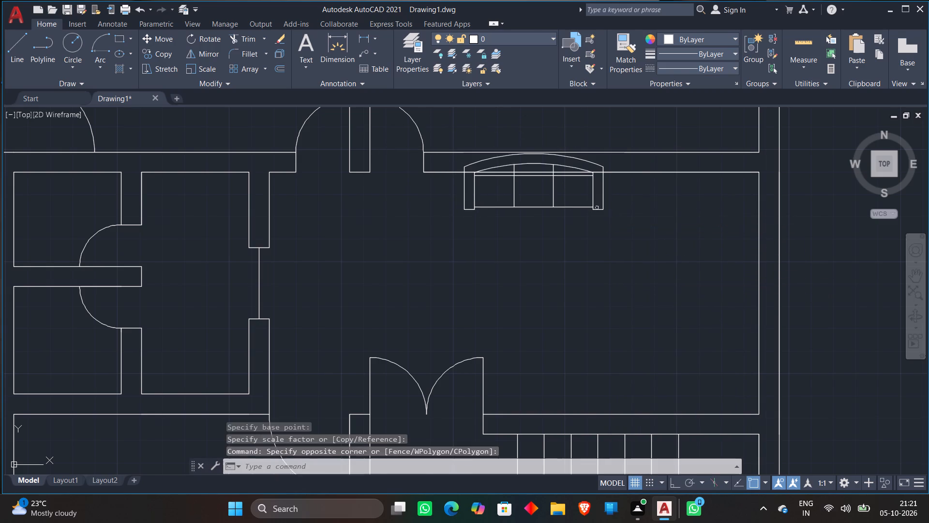
pyautogui.click(595, 208)
pyautogui.press('m')
pyautogui.press('Return')
pyautogui.click(595, 208)
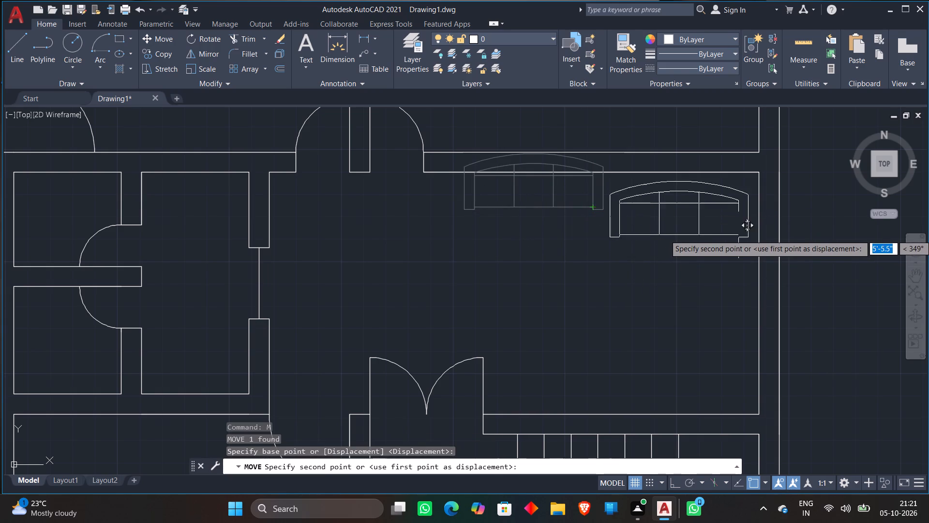
pyautogui.click(673, 230)
# Move the two-seat sofa from outside the plan into the room, south of the three-seat sofa's east end.
pyautogui.scroll(-3, 666, 255)
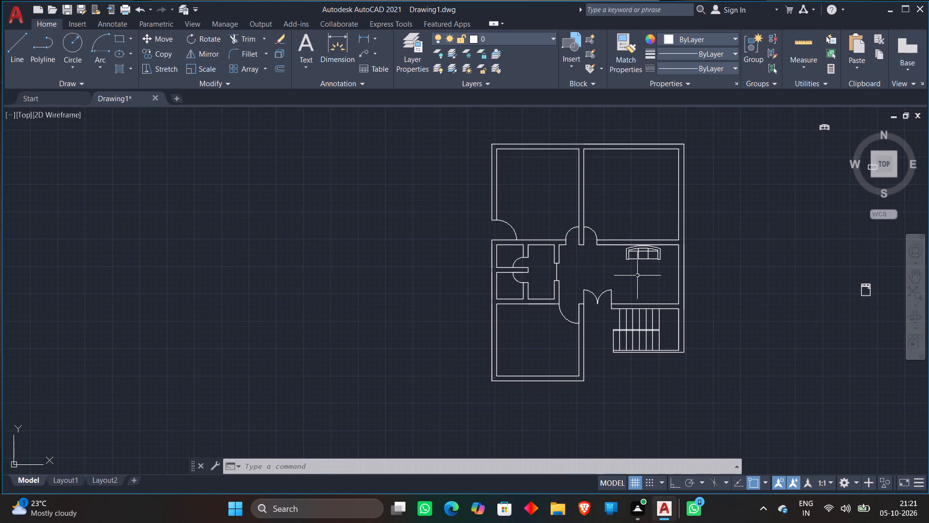
pyautogui.scroll(-1, 759, 273)
pyautogui.moveTo(759, 273); pyautogui.dragTo(609, 284, button='middle')
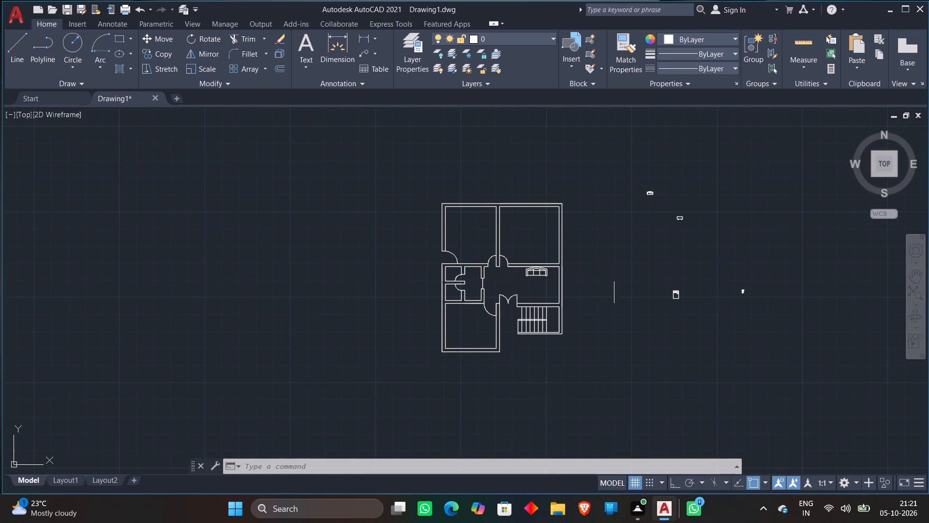
pyautogui.scroll(1, 723, 264)
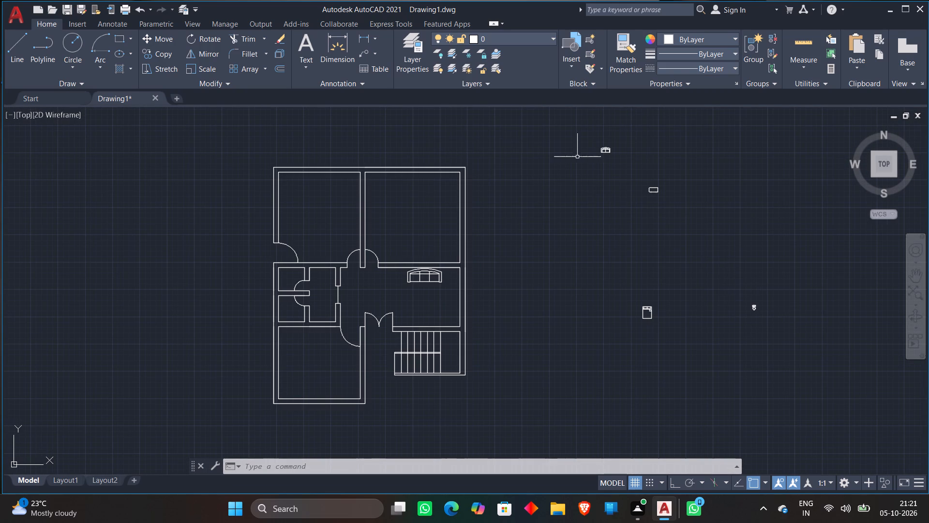
pyautogui.click(575, 139)
pyautogui.click(656, 162)
pyautogui.rightClick(655, 162)
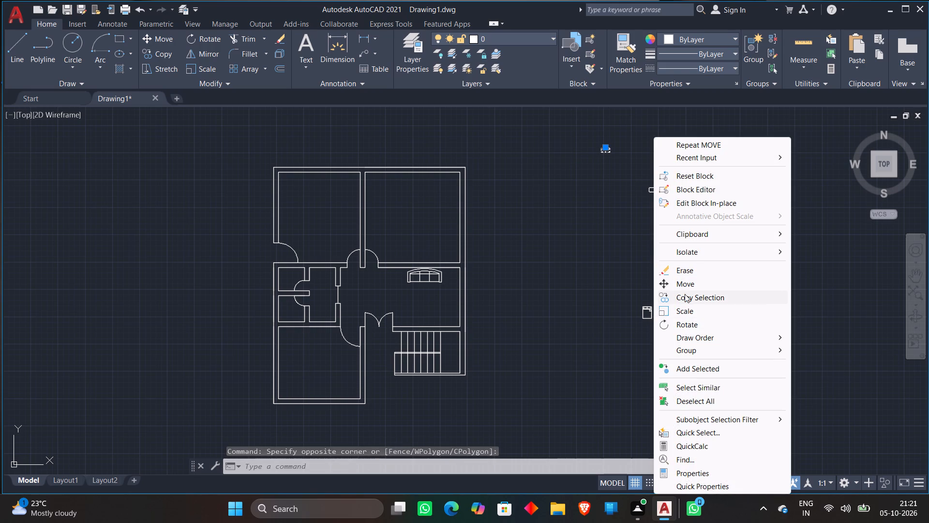
pyautogui.click(685, 287)
pyautogui.click(610, 150)
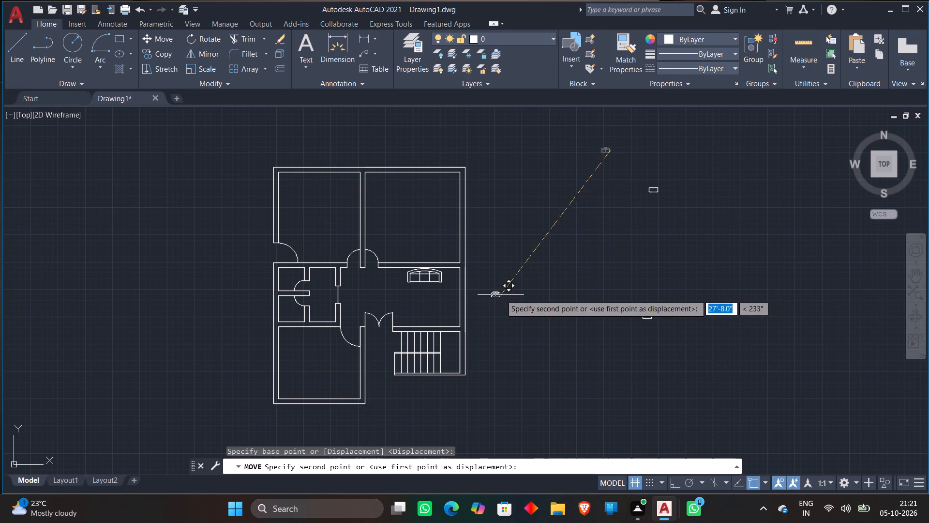
pyautogui.scroll(1, 425, 301)
pyautogui.click(450, 298)
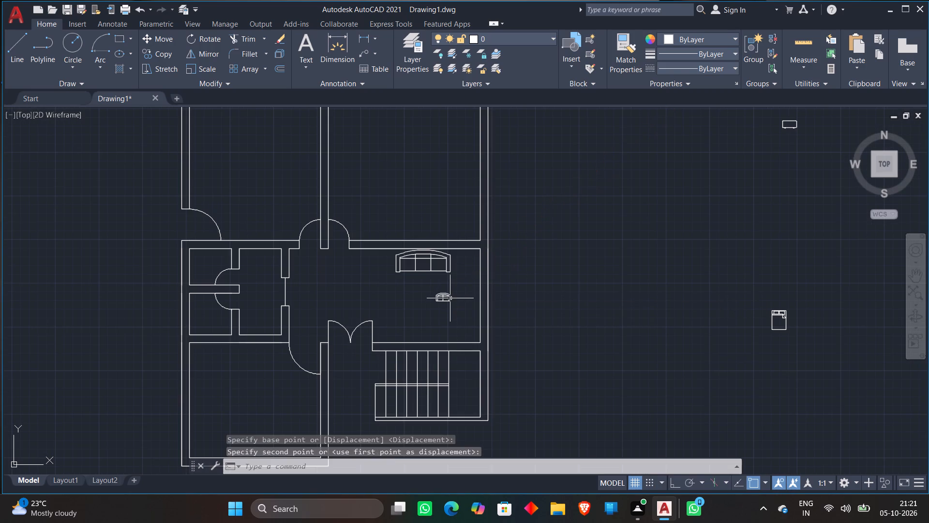
# Rotate the two-seat sofa 270° with Ortho on, from a base point just east of it, so its back faces east.
pyautogui.scroll(3, 453, 295)
pyautogui.click(351, 272)
pyautogui.click(454, 340)
pyautogui.rightClick(450, 336)
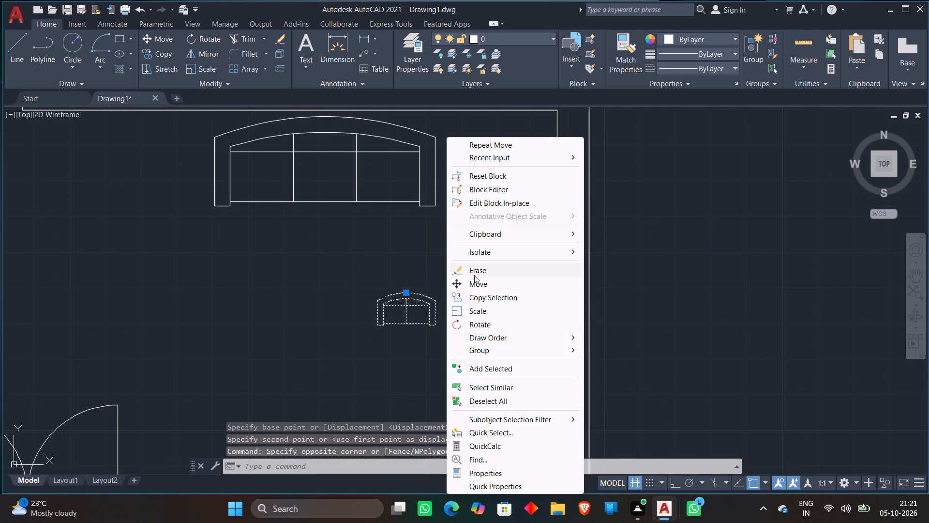
pyautogui.click(485, 332)
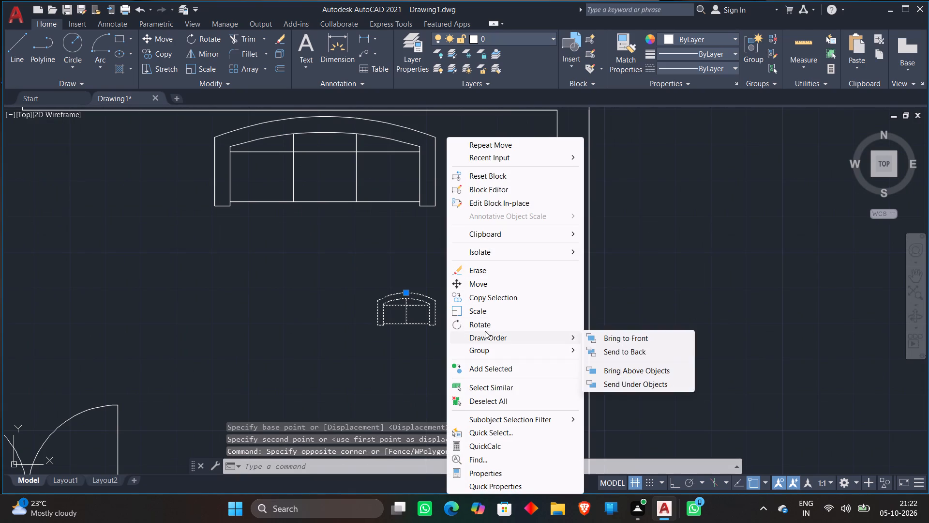
pyautogui.click(485, 329)
pyautogui.click(445, 313)
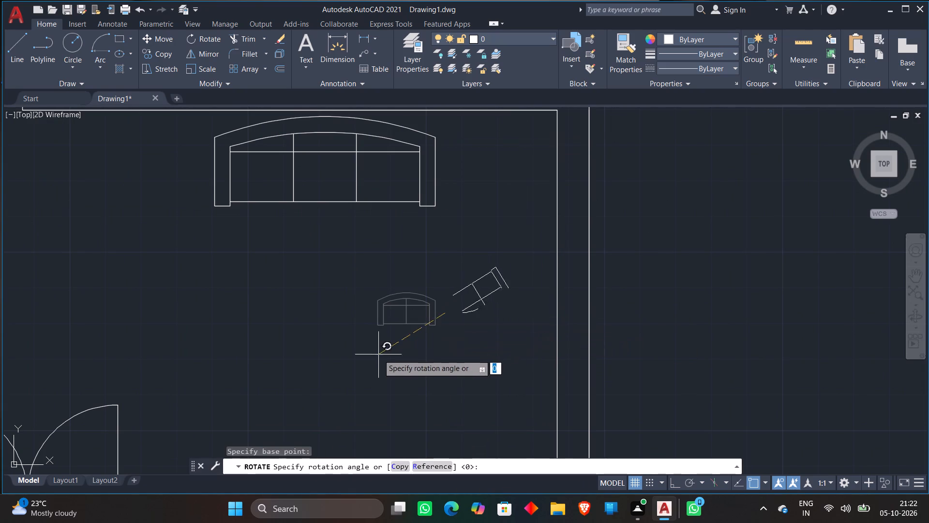
pyautogui.press('F8')
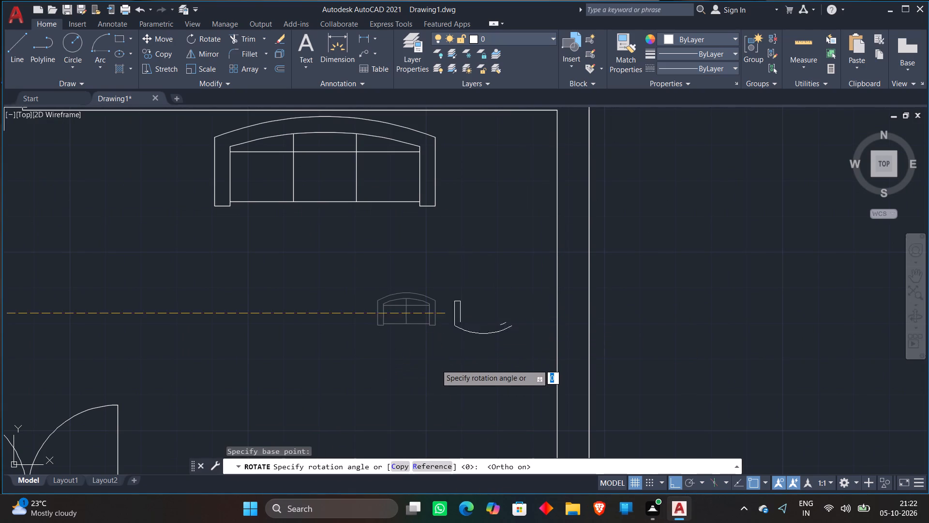
pyautogui.click(436, 364)
# Copy the rotated two-seat sofa twice to the west, both copies nearly overlapping at about 2'-8" from the original.
pyautogui.click(418, 235)
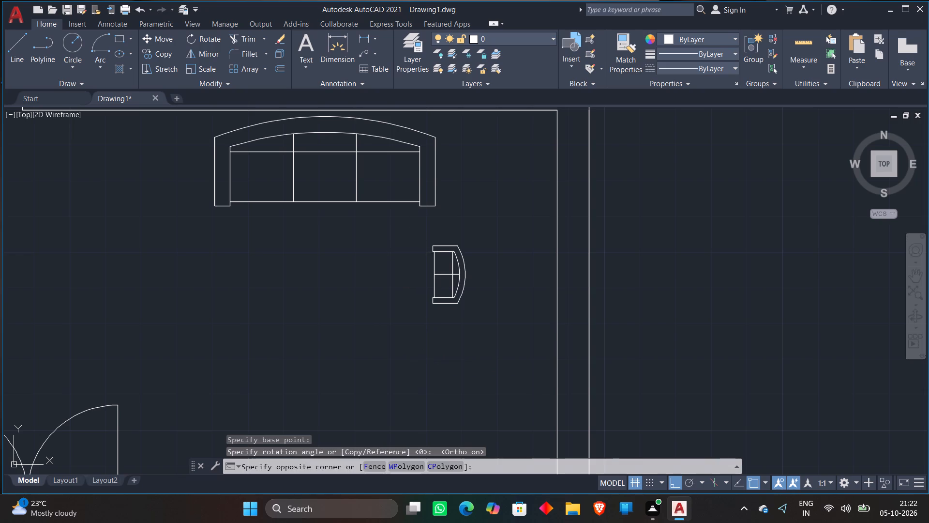
pyautogui.click(476, 324)
pyautogui.rightClick(476, 324)
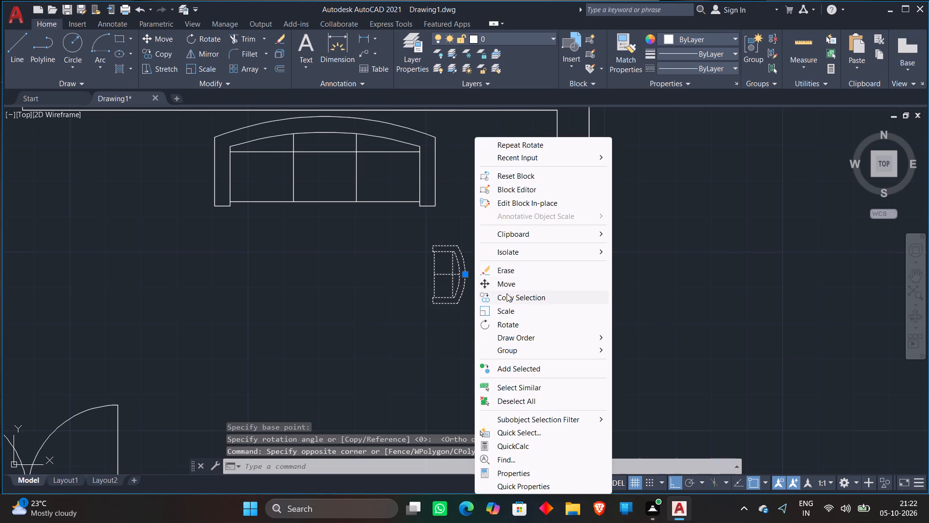
pyautogui.click(507, 298)
pyautogui.click(474, 299)
pyautogui.click(360, 378)
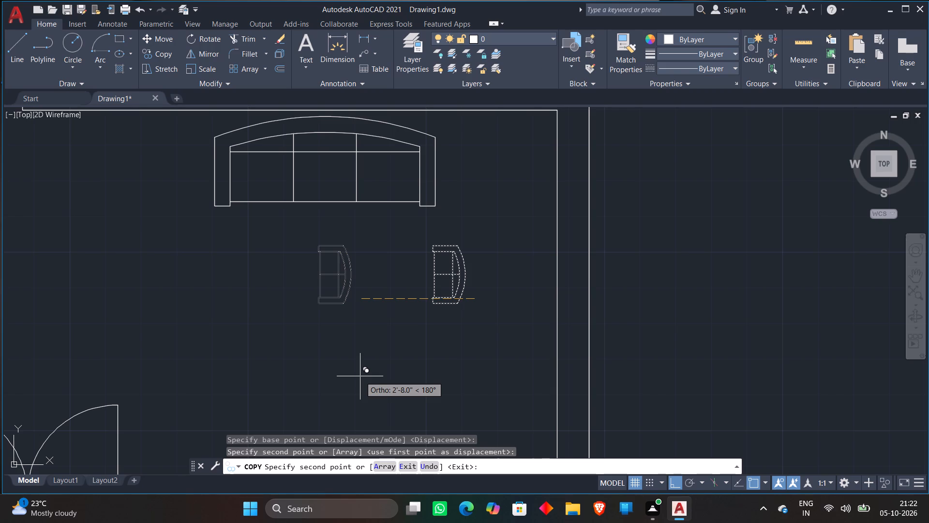
pyautogui.click(358, 375)
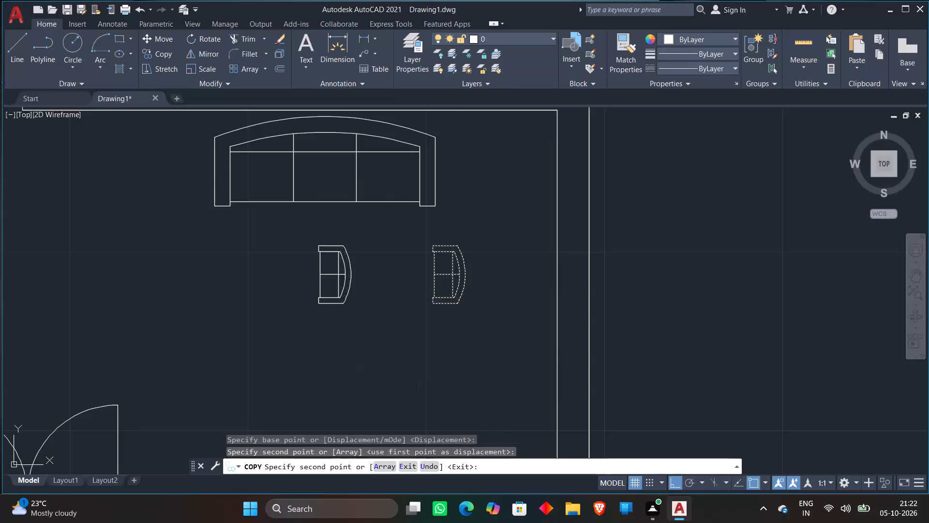
pyautogui.press('Escape')
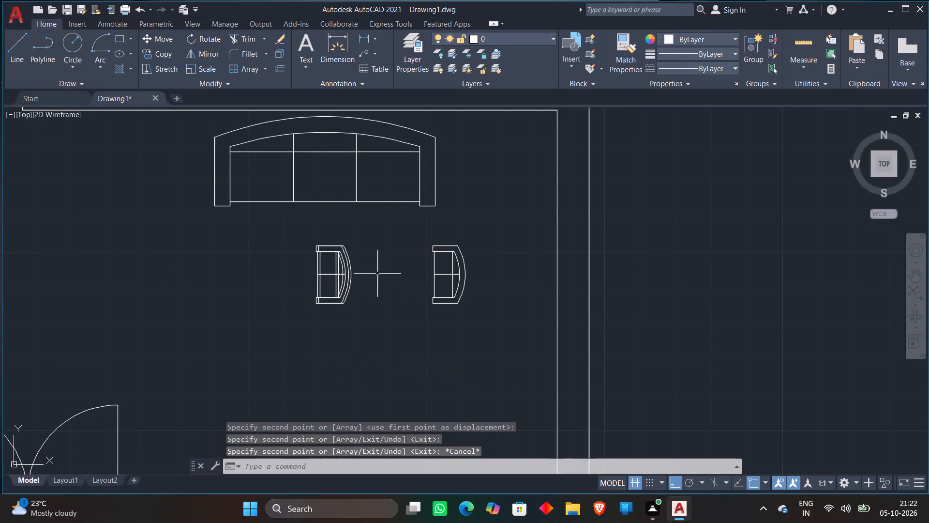
# Rotate the two overlapping sofa copies 270° together from a base point southeast of them, so their backs face south.
pyautogui.scroll(-2, 446, 204)
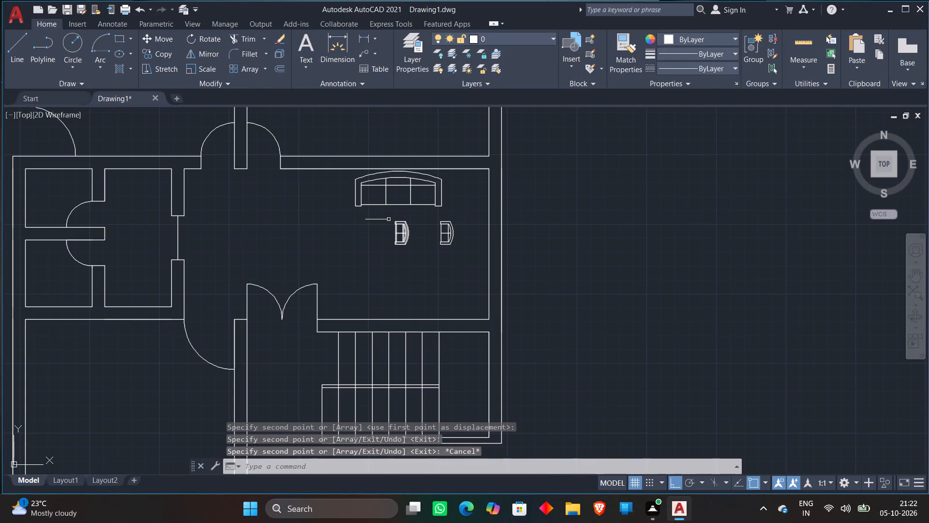
pyautogui.click(389, 219)
pyautogui.click(439, 282)
pyautogui.rightClick(406, 268)
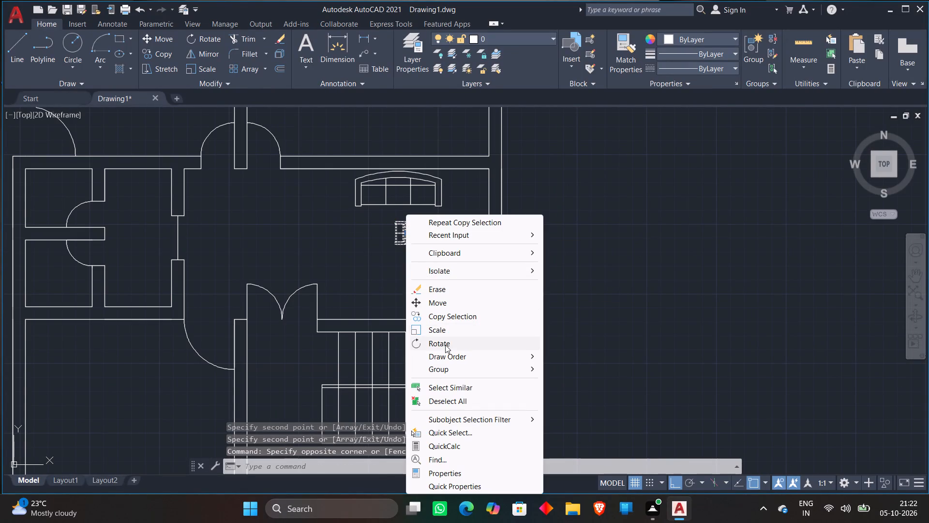
pyautogui.click(445, 345)
pyautogui.click(433, 288)
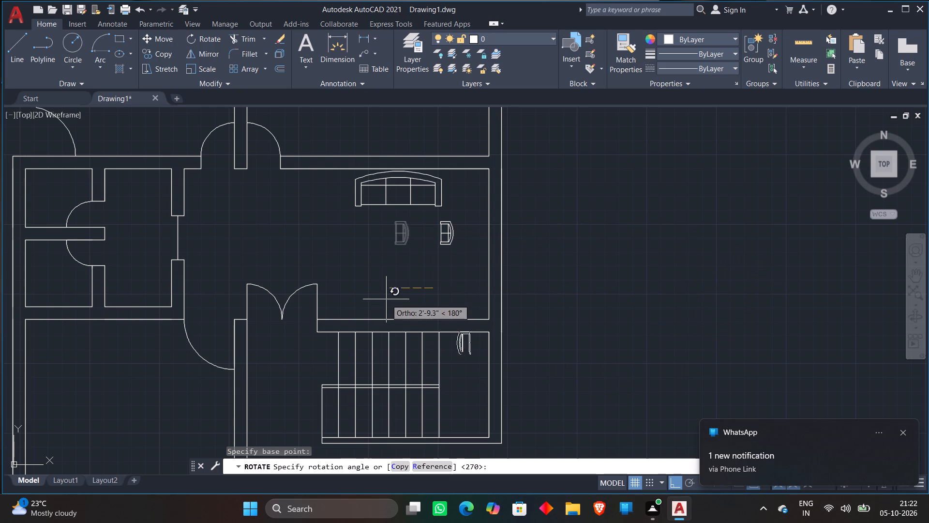
pyautogui.click(425, 296)
# Move one of the overlapping south-backed sofas straight west to a spot just northeast of the double door.
pyautogui.click(479, 248)
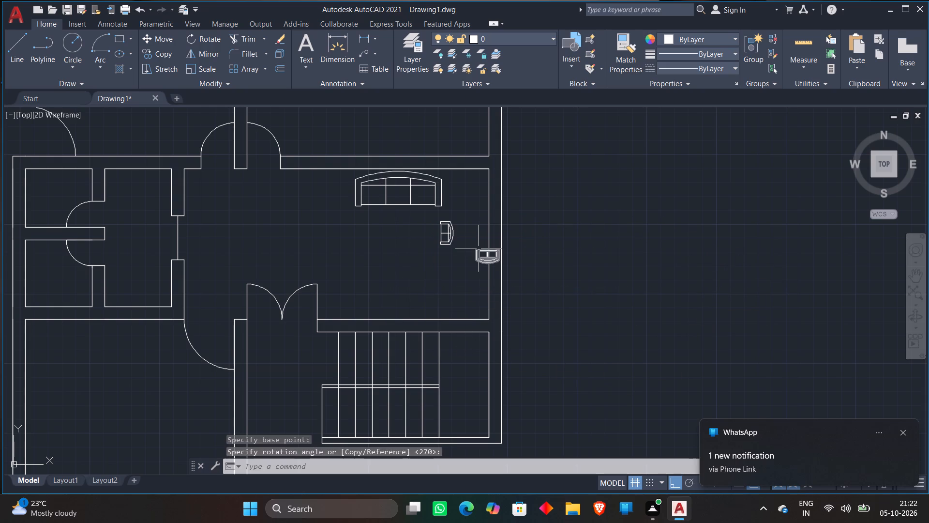
pyautogui.press('m')
pyautogui.press('Return')
pyautogui.click(479, 248)
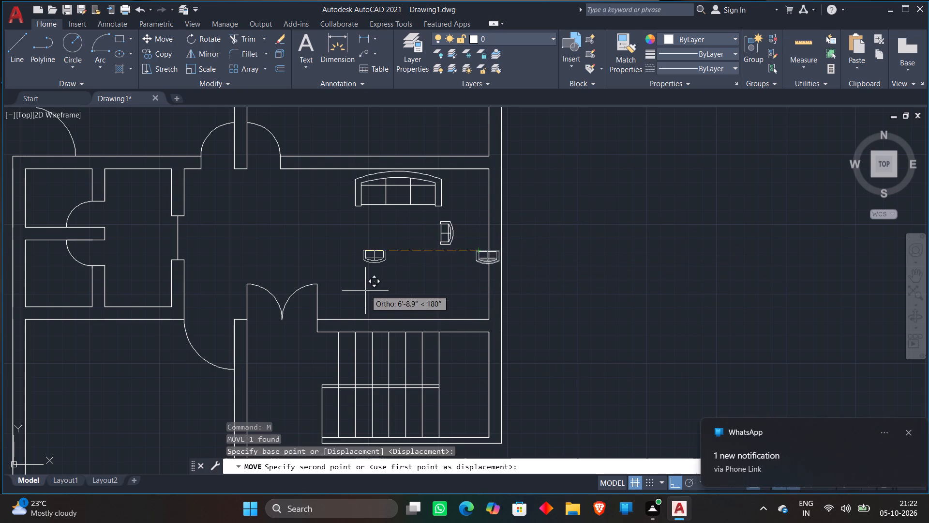
pyautogui.click(347, 300)
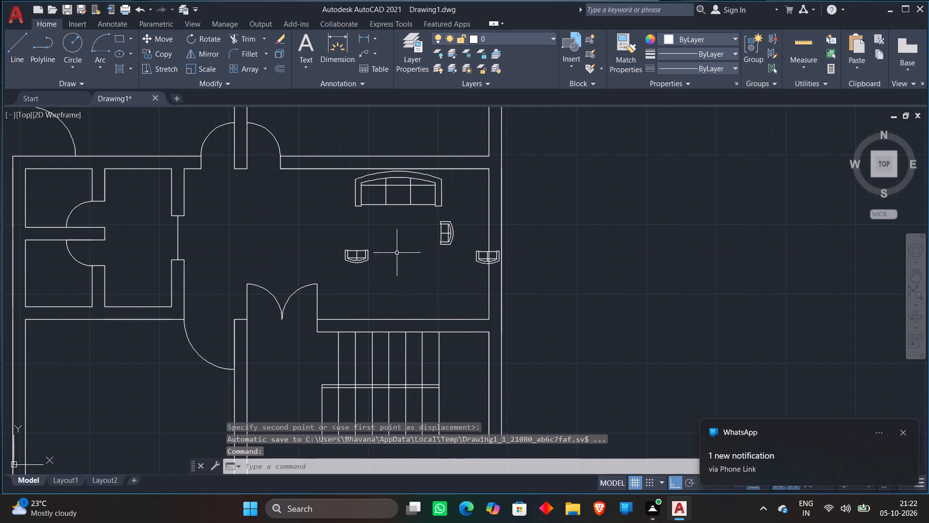
# Delete the south-backed two-seat sofa beside the room's east wall.
pyautogui.scroll(1, 457, 242)
pyautogui.click(494, 268)
pyautogui.press('Delete')
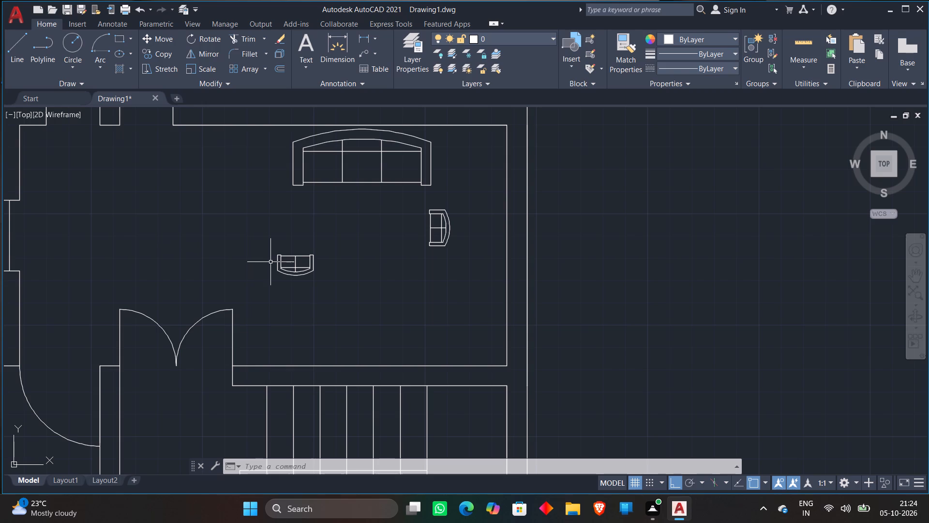
# Scale the remaining south-backed two-seat sofa up freehand to roughly three times its size, from a base point just east of it.
pyautogui.click(303, 260)
pyautogui.click(303, 260)
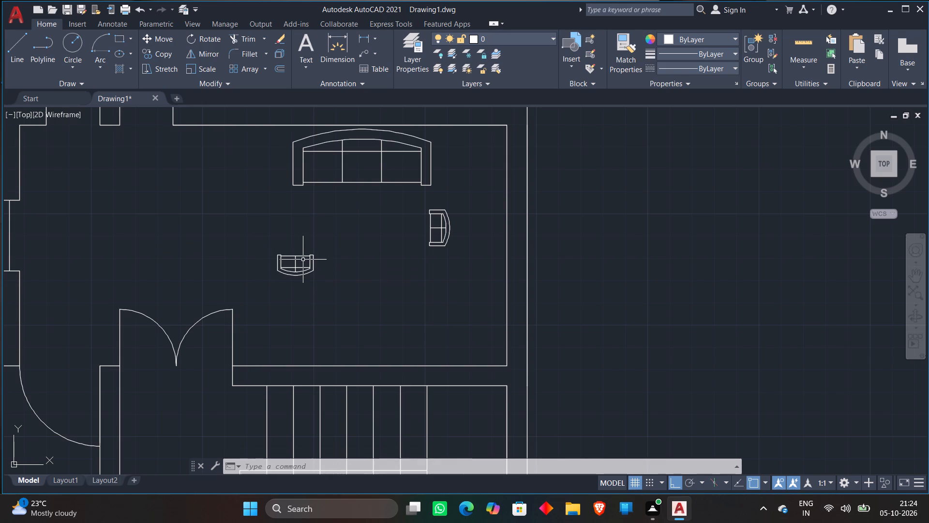
pyautogui.click(304, 258)
pyautogui.rightClick(312, 252)
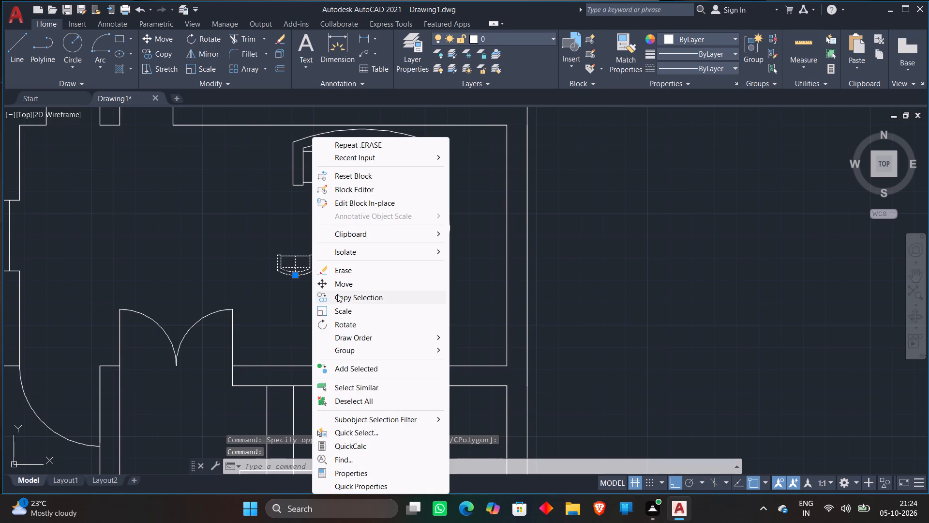
pyautogui.click(337, 312)
pyautogui.click(321, 267)
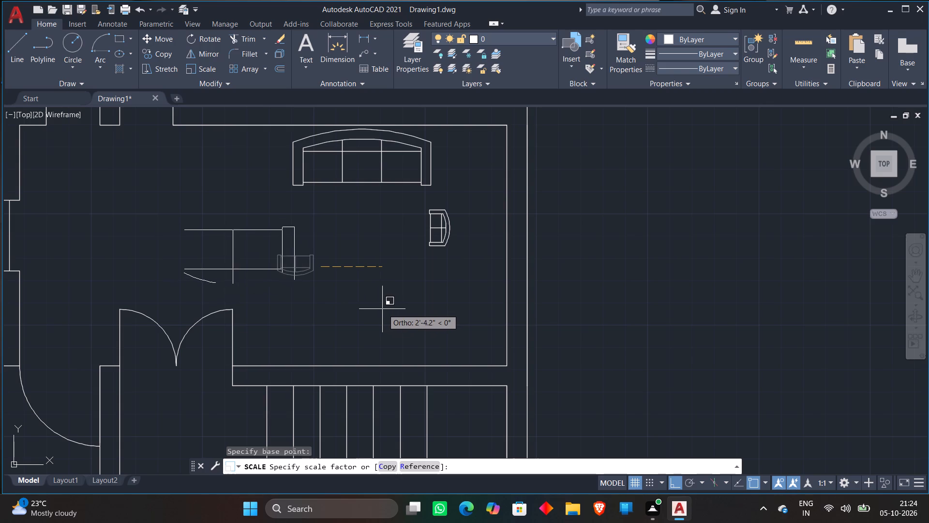
pyautogui.click(376, 308)
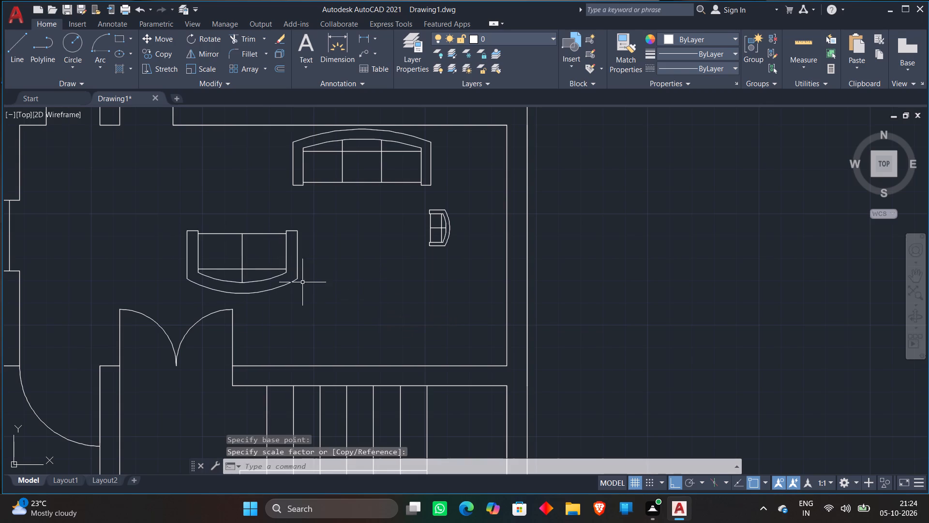
# Move the enlarged two-seat sofa southeast with Ortho off, placing it just north of the south wall and east of the double door.
pyautogui.click(298, 277)
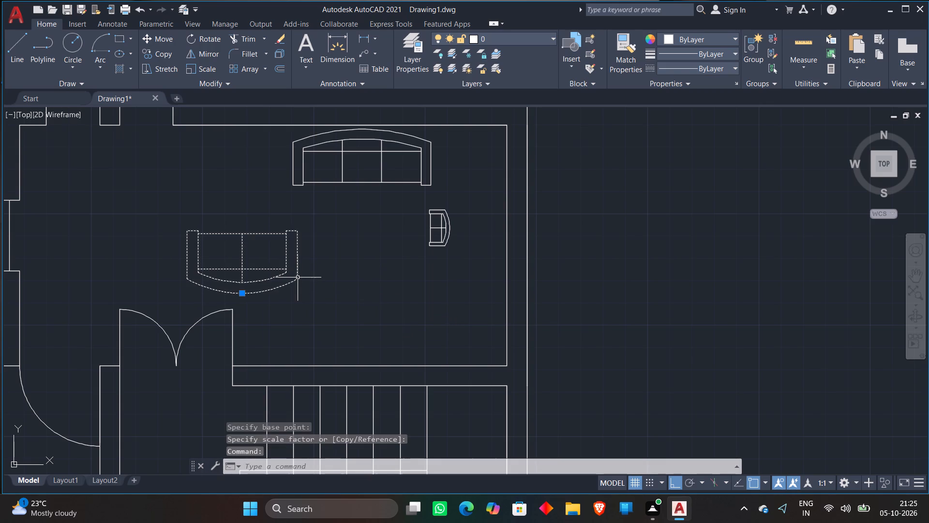
pyautogui.press('m')
pyautogui.press('Return')
pyautogui.click(298, 277)
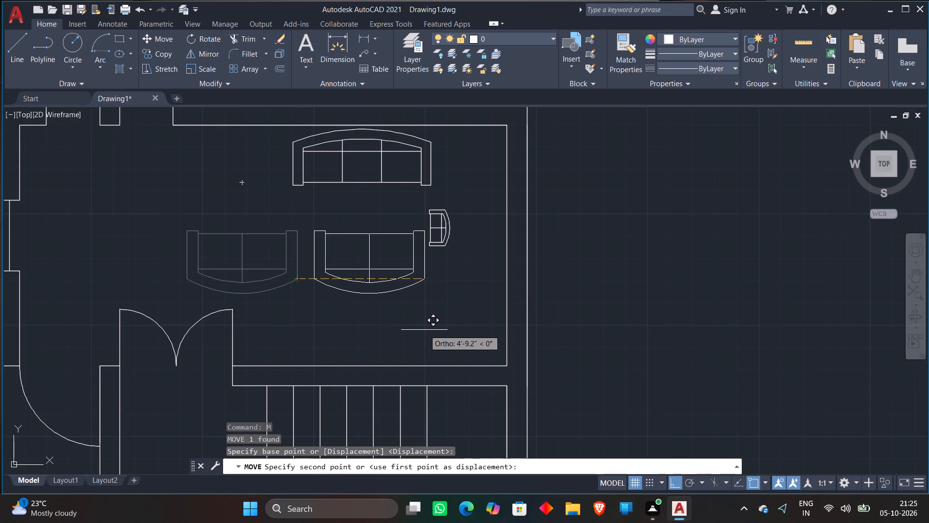
pyautogui.press('F8')
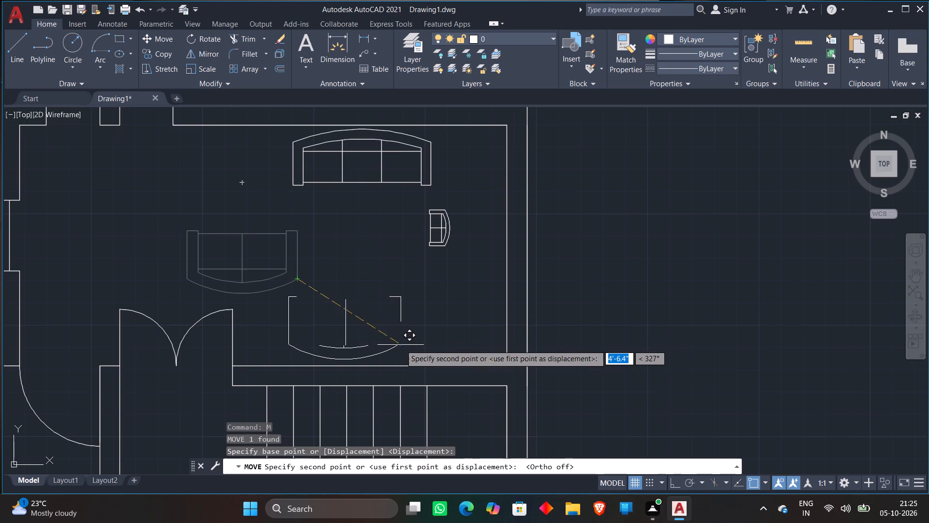
pyautogui.click(413, 344)
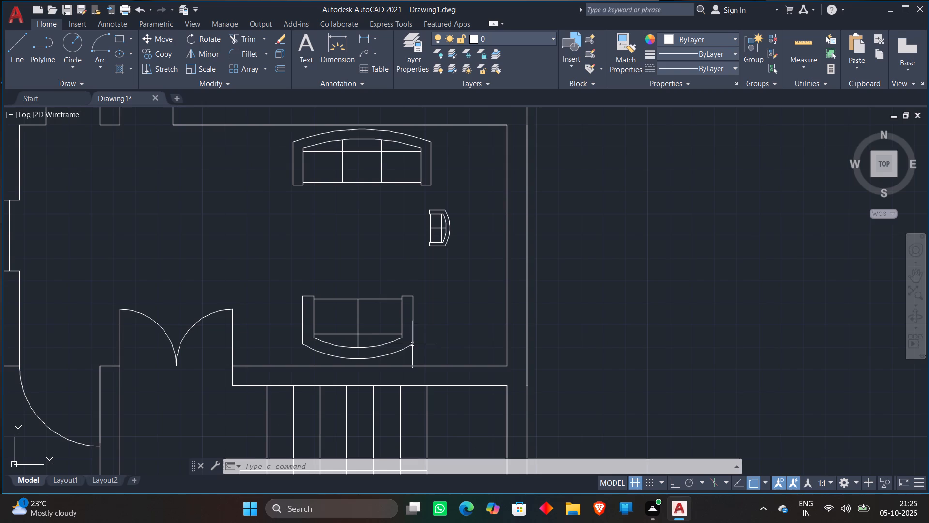
# Scale the south-wall two-seat sofa down freehand to slightly under half its size, from a base point on its seat.
pyautogui.click(436, 231)
pyautogui.click(443, 235)
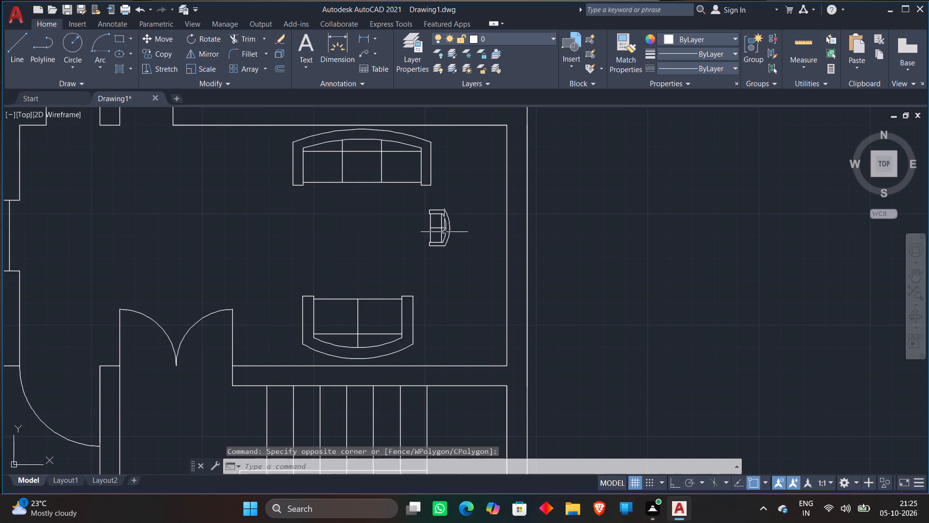
pyautogui.click(304, 317)
pyautogui.click(304, 317)
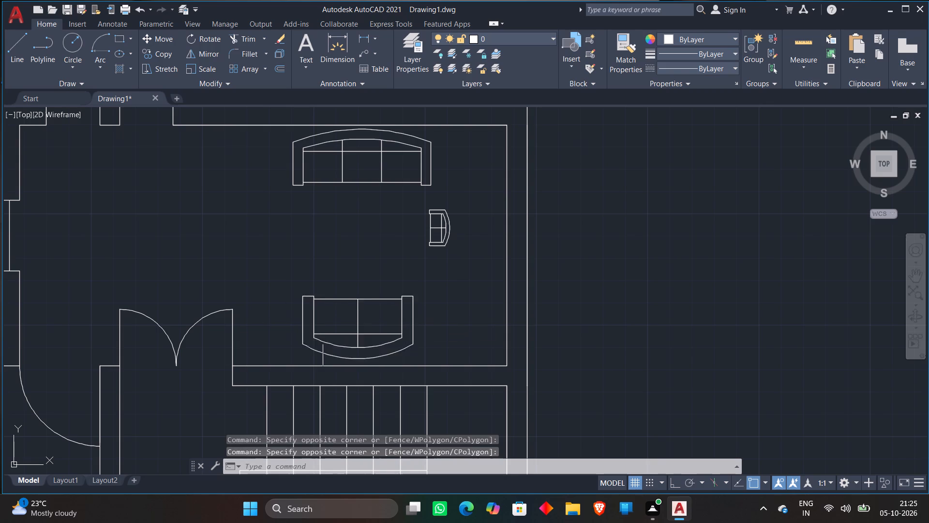
pyautogui.click(323, 343)
pyautogui.rightClick(366, 313)
pyautogui.click(419, 312)
pyautogui.click(334, 324)
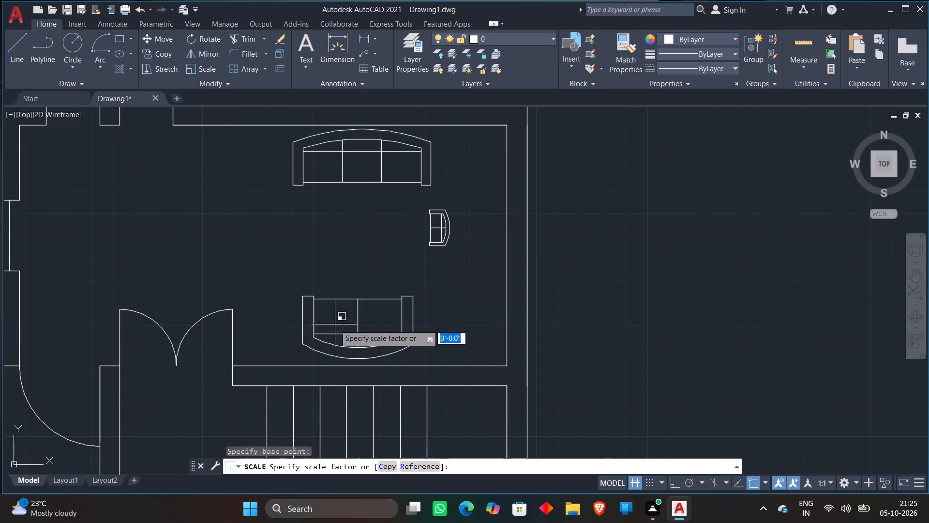
pyautogui.click(376, 333)
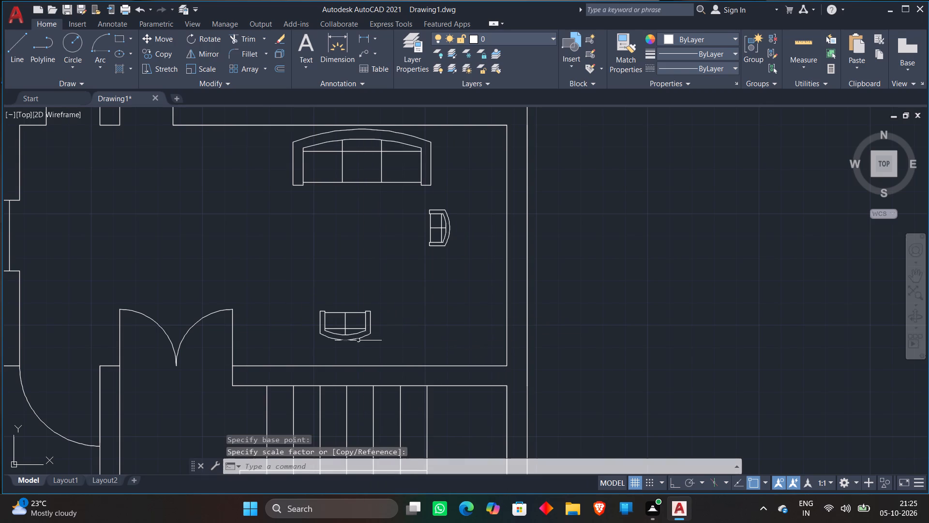
# Scale the south-wall two-seat sofa up freehand to about 3'-1" wide, from a base point on its east arm.
pyautogui.click(356, 336)
pyautogui.rightClick(356, 336)
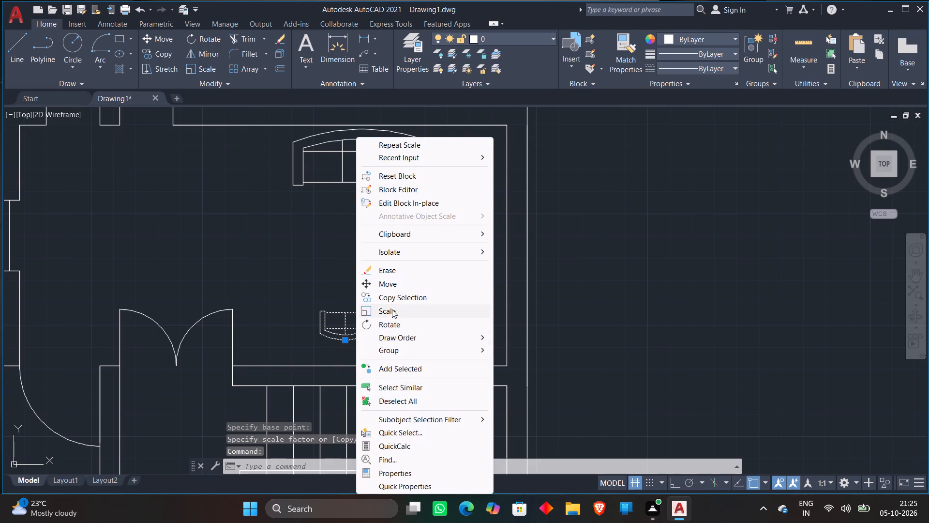
pyautogui.click(392, 309)
pyautogui.click(370, 324)
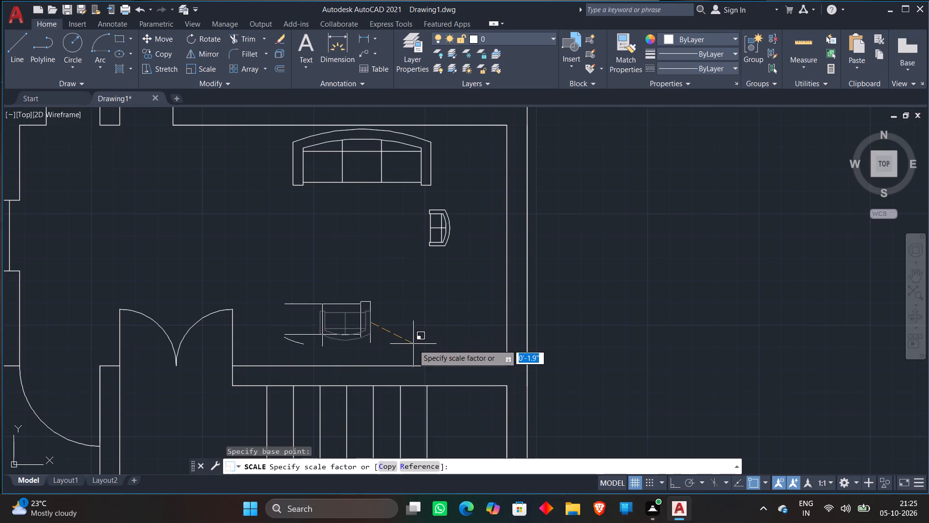
pyautogui.click(405, 345)
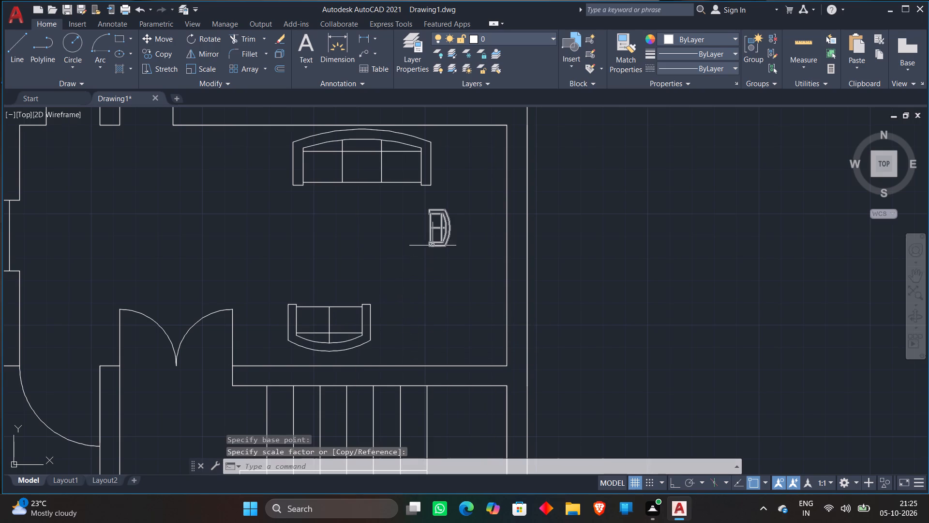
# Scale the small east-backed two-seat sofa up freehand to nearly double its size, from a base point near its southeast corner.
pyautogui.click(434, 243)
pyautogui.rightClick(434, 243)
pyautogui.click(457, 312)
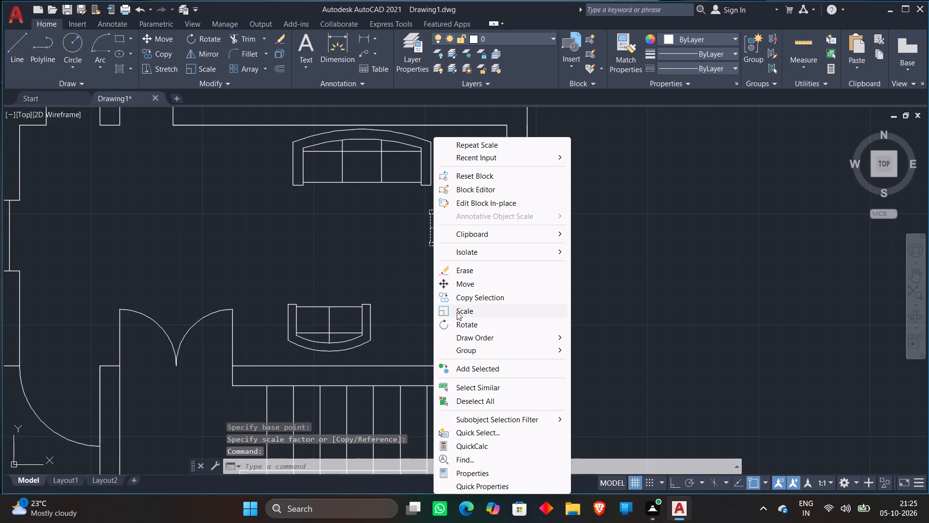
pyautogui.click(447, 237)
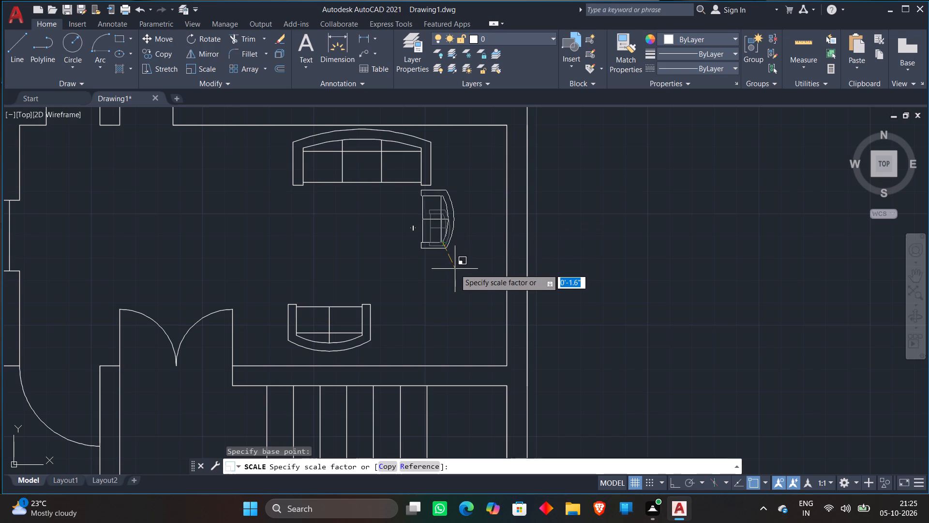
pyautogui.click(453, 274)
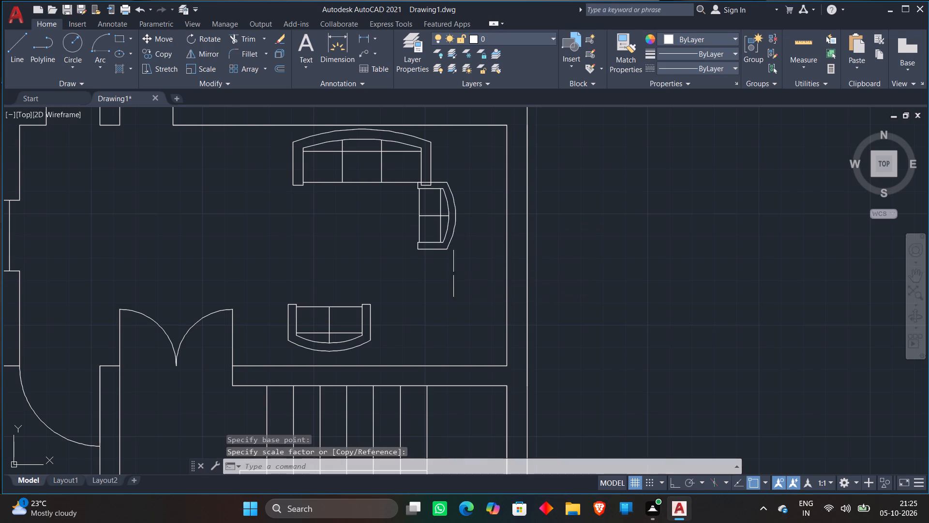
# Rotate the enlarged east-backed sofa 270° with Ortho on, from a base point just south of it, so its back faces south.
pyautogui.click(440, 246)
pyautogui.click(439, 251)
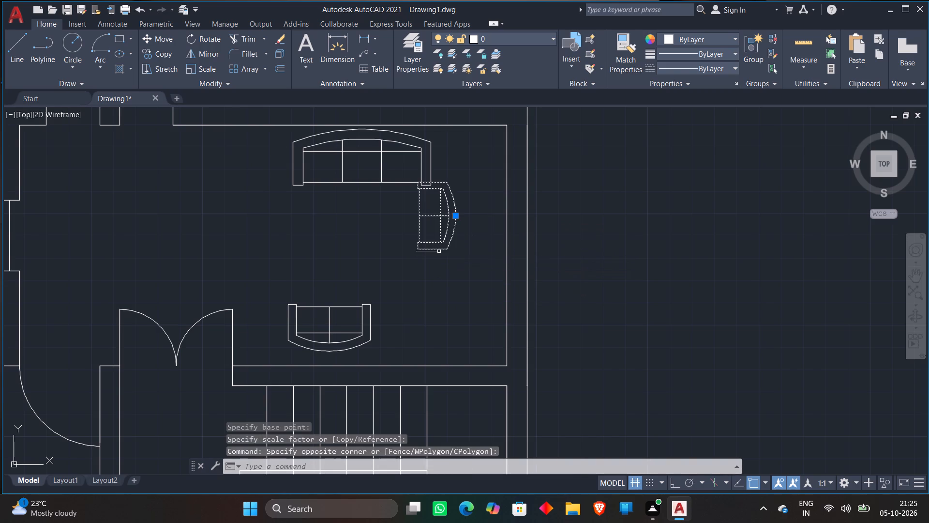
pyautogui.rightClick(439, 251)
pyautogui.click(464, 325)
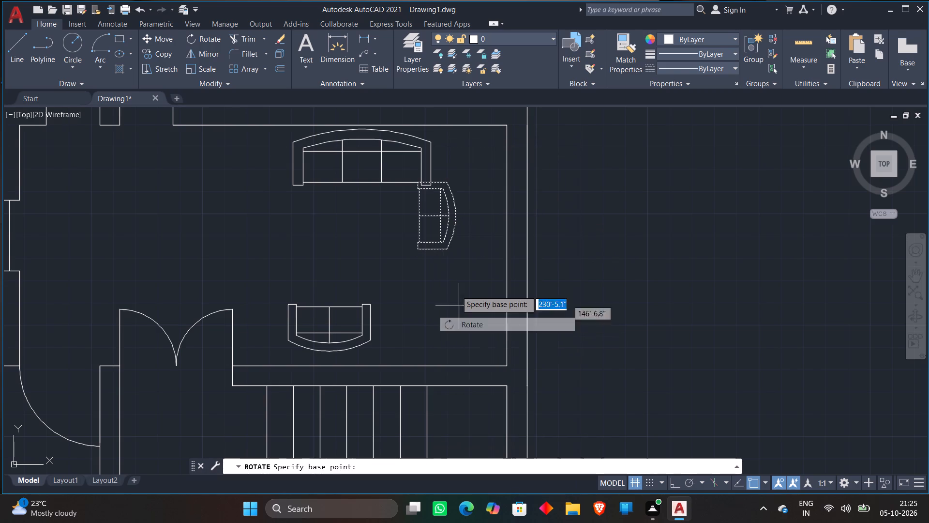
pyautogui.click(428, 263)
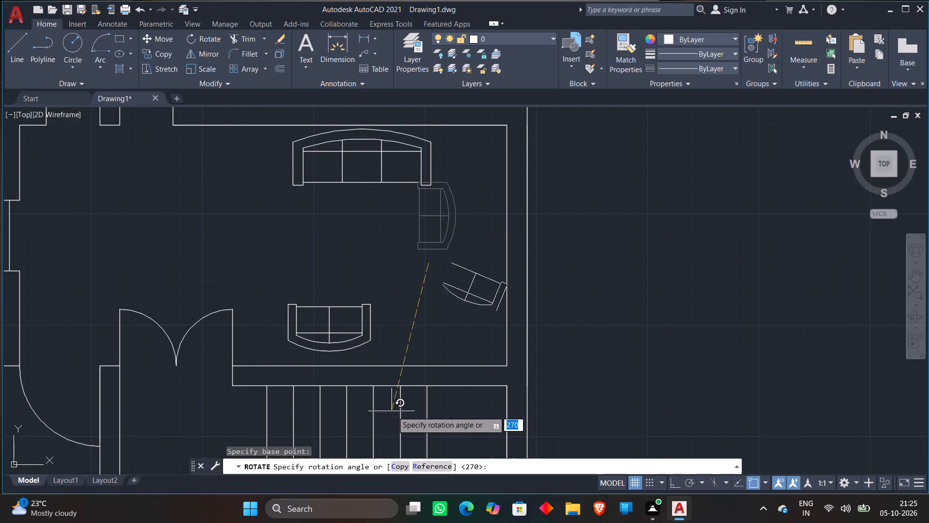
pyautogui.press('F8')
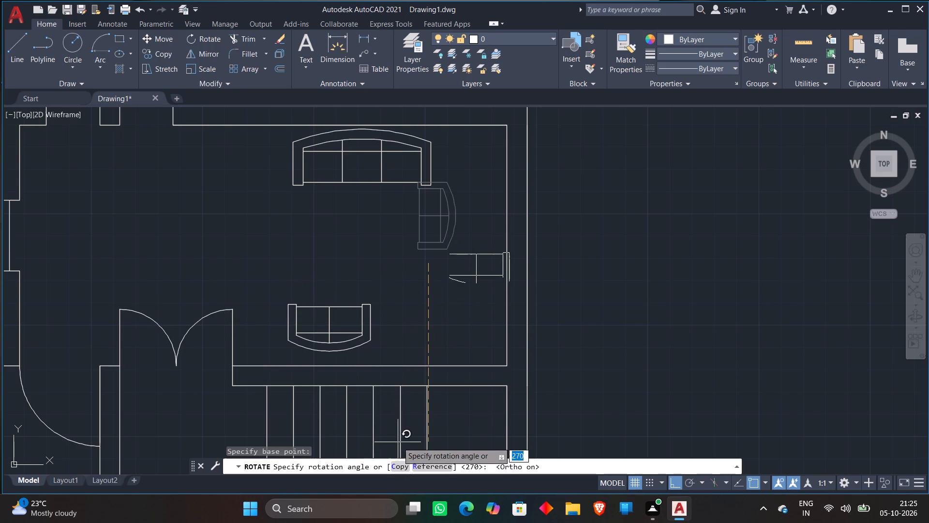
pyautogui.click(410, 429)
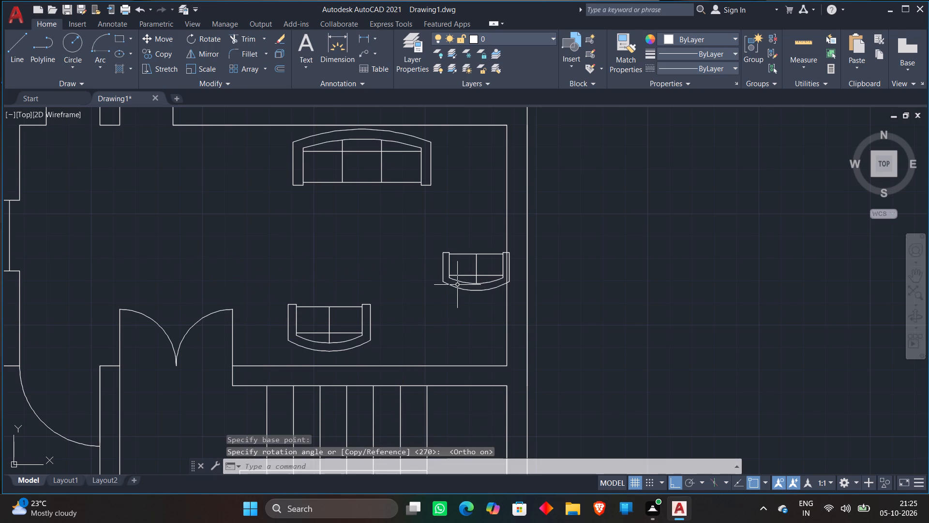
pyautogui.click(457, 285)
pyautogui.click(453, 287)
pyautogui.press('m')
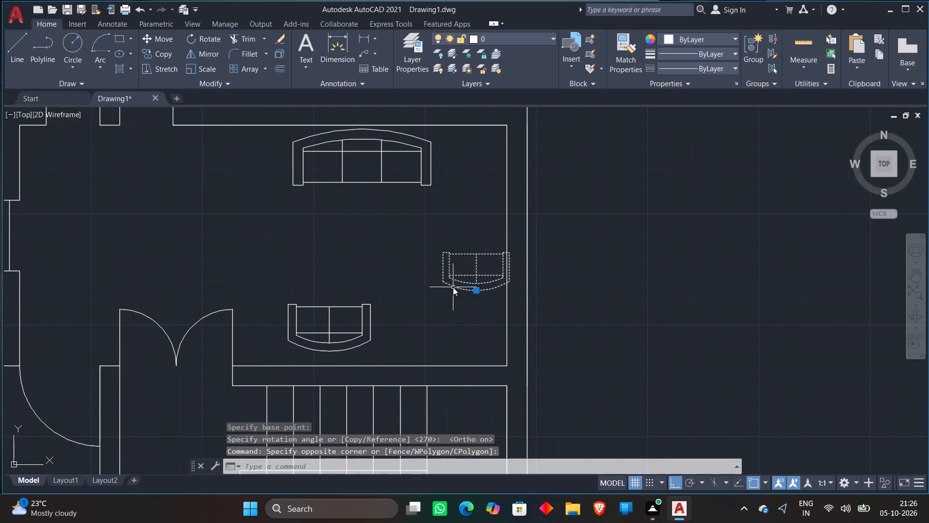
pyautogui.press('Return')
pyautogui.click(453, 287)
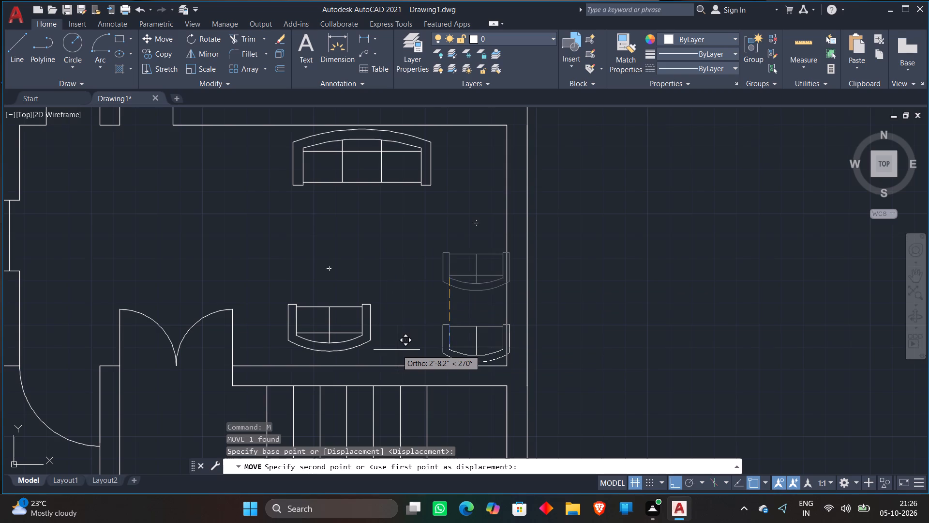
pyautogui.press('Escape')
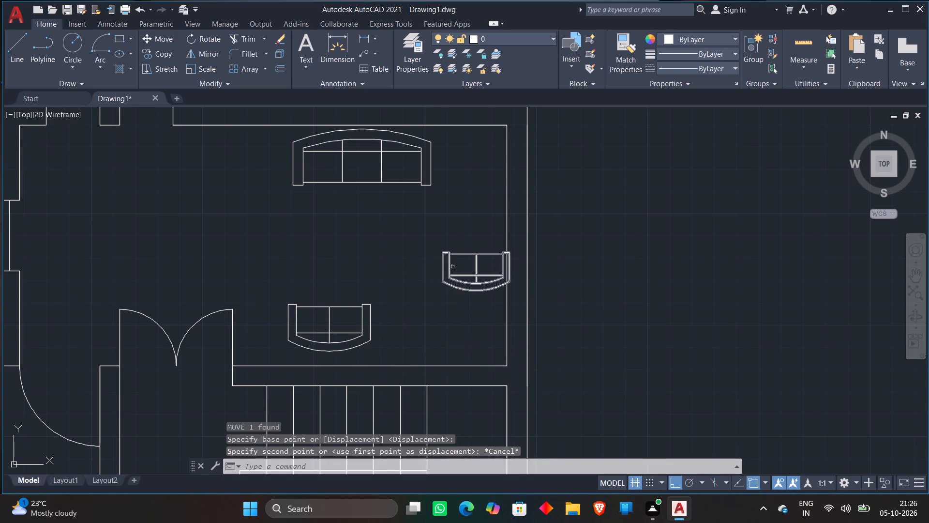
# Delete the two-seat sofa that overlaps the east wall.
pyautogui.click(452, 267)
pyautogui.click(451, 266)
pyautogui.click(450, 256)
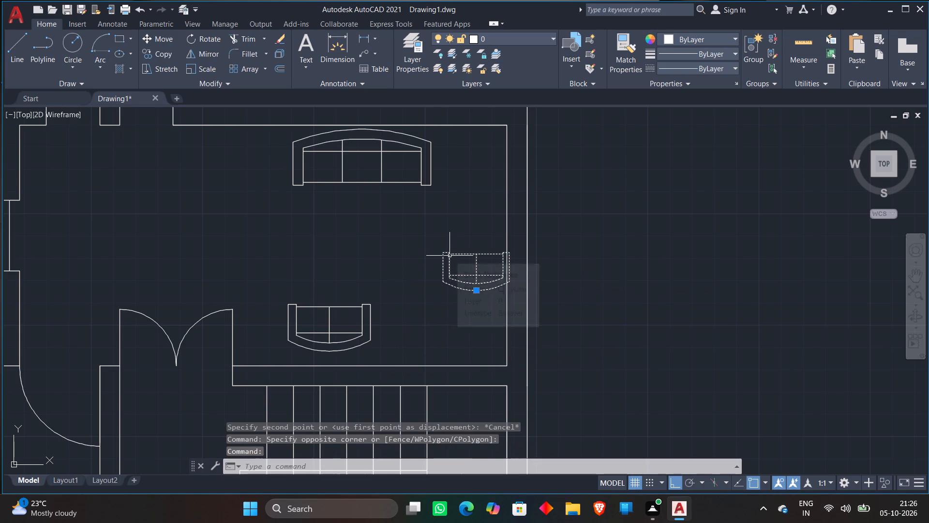
pyautogui.press('Delete')
# Copy the south-wall two-seat sofa about 3'-1" straight east so the copy sits directly against it.
pyautogui.click(358, 306)
pyautogui.rightClick(358, 306)
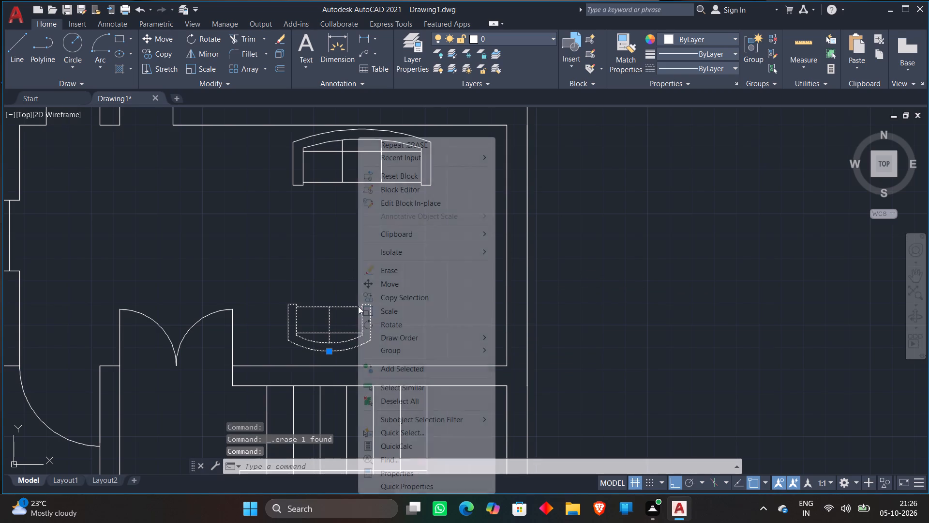
pyautogui.click(410, 293)
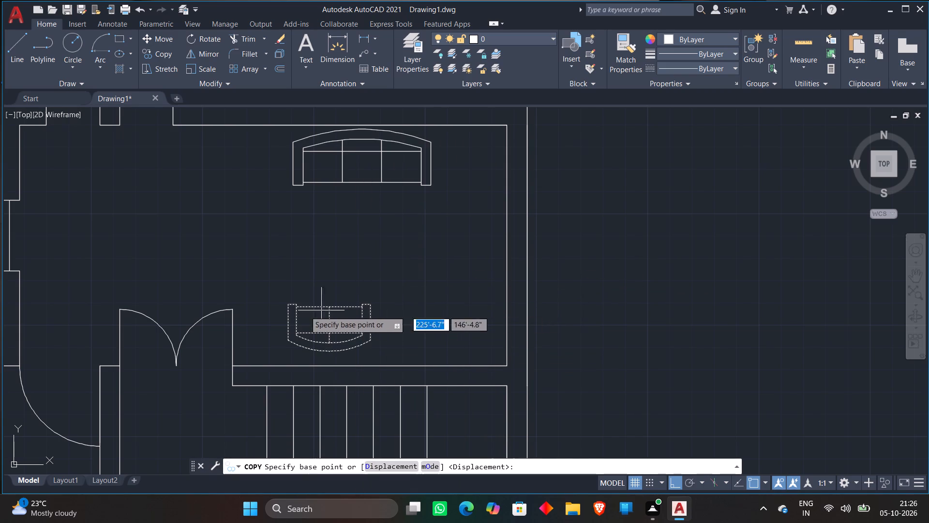
pyautogui.click(286, 305)
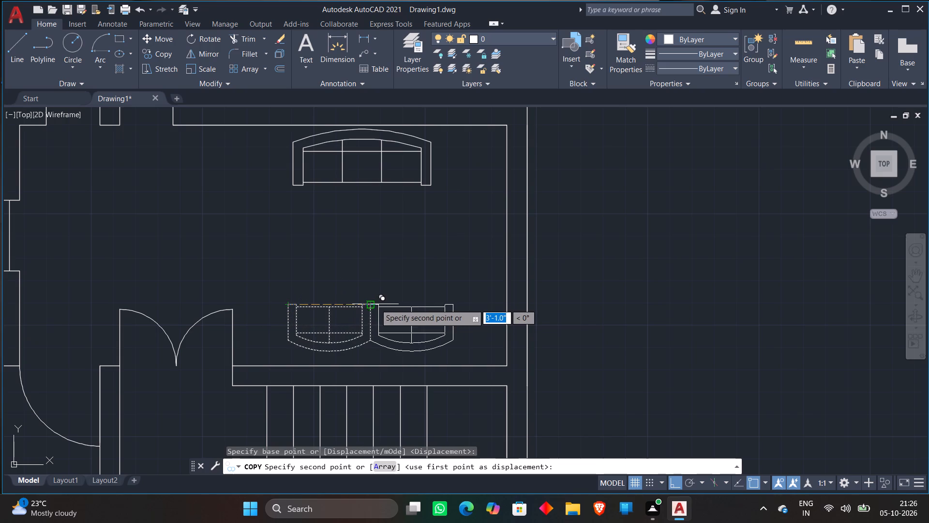
pyautogui.click(374, 307)
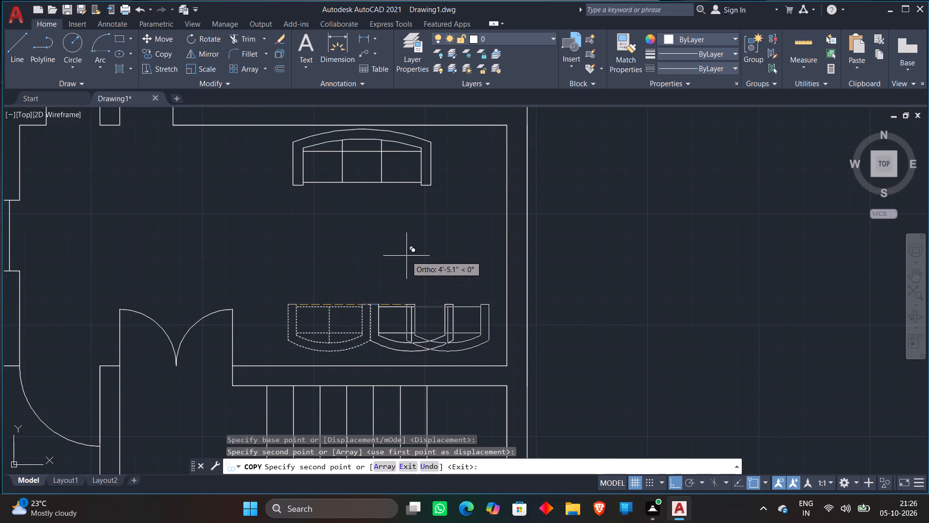
pyautogui.press('Escape')
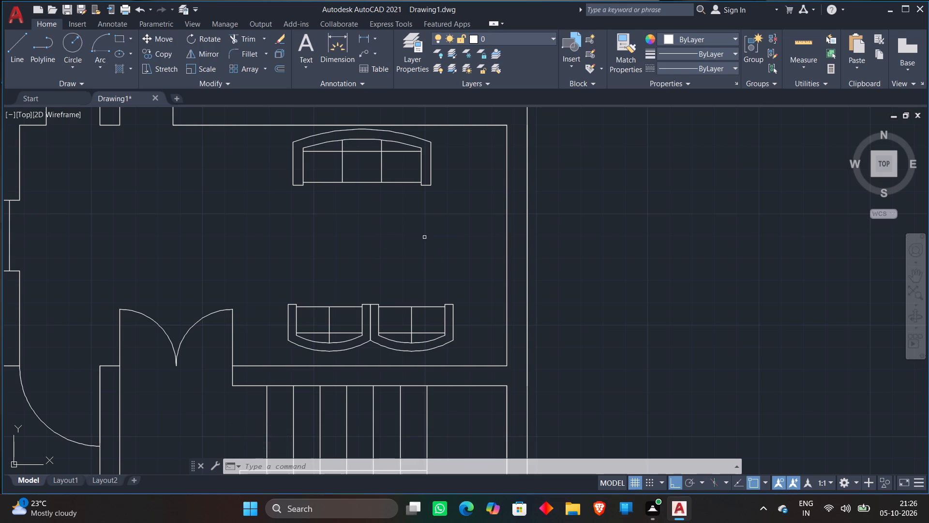
# Move the three-seat north sofa about 5" straight east with Ortho on, to line up with the south sofas.
pyautogui.click(427, 183)
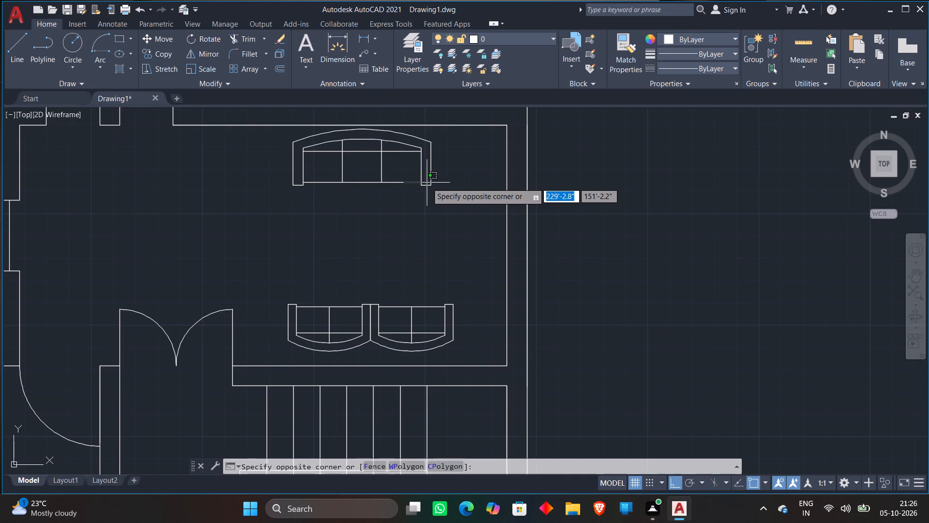
pyautogui.click(426, 183)
pyautogui.click(414, 183)
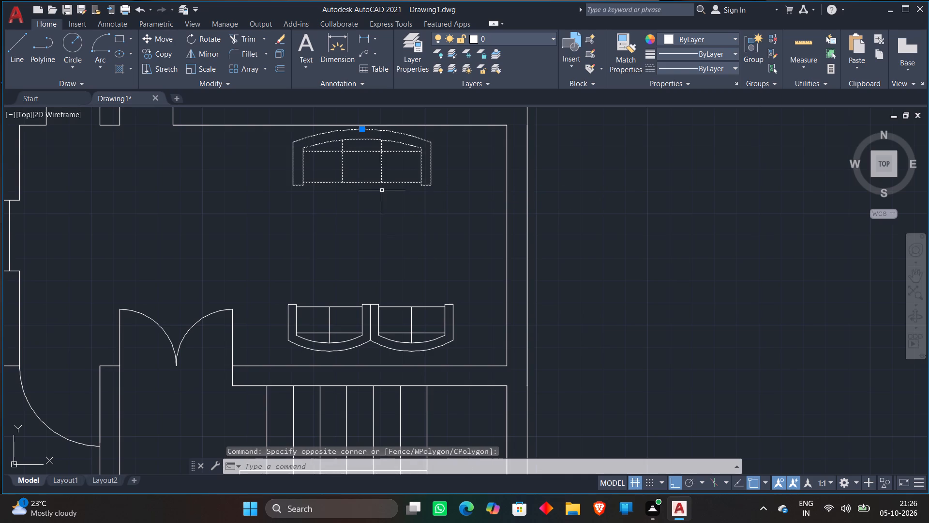
pyautogui.press('m')
pyautogui.press('Return')
pyautogui.click(432, 187)
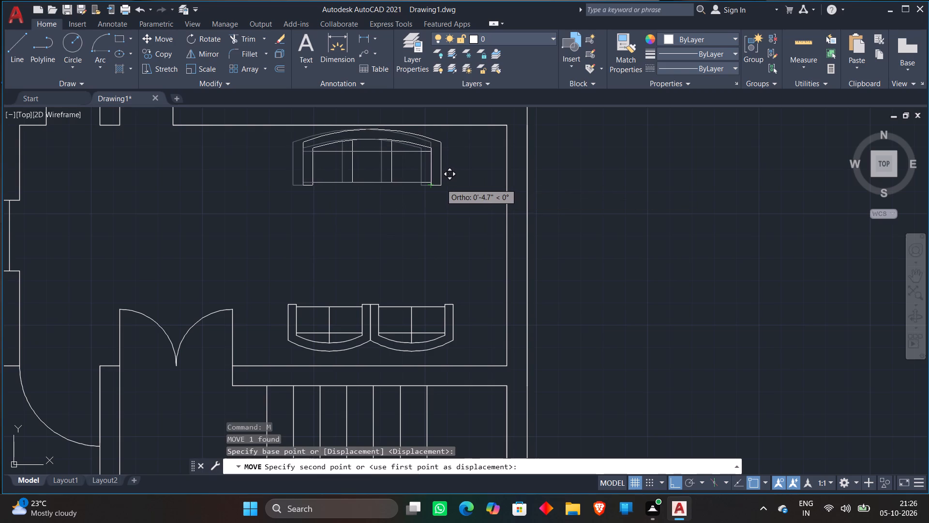
pyautogui.click(441, 184)
# Move the small rectangular table from outside the plan into the living room between the facing sofas, with Ortho off.
pyautogui.scroll(-1, 497, 256)
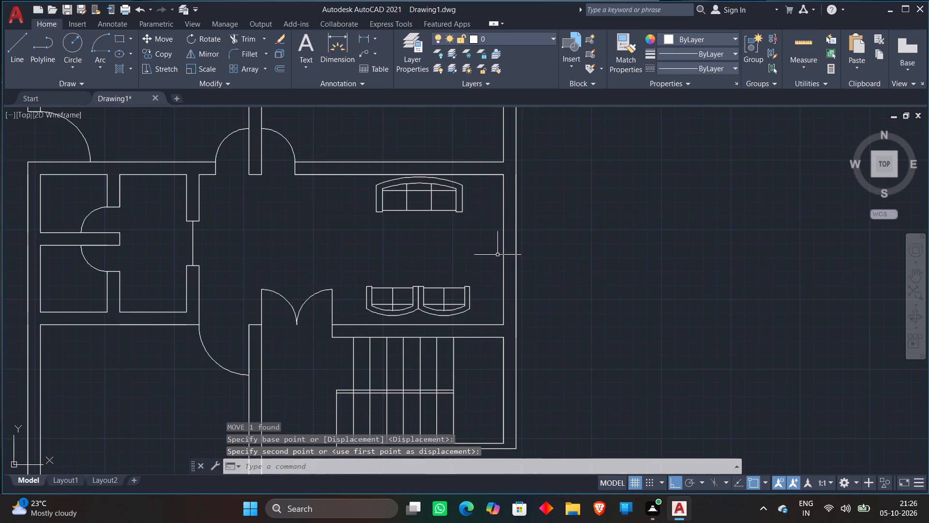
pyautogui.scroll(-2, 458, 231)
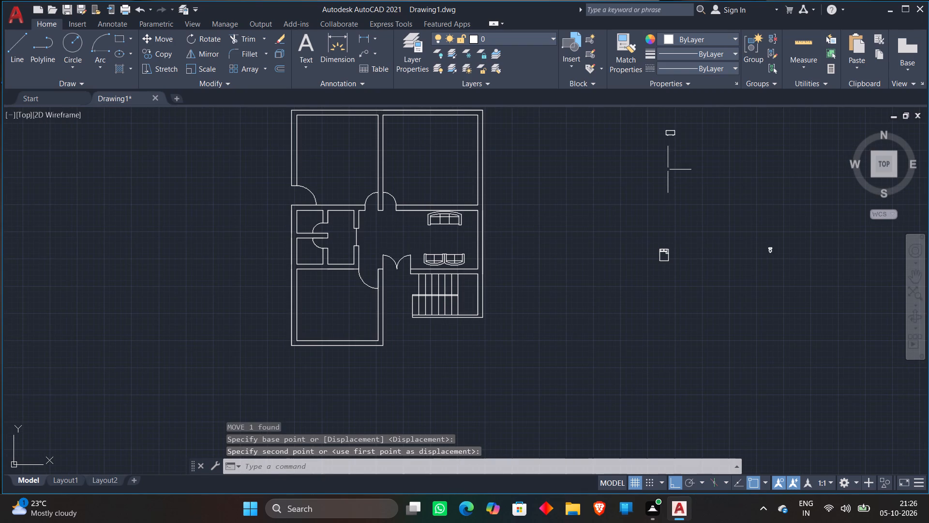
pyautogui.click(653, 122)
pyautogui.click(725, 156)
pyautogui.press('m')
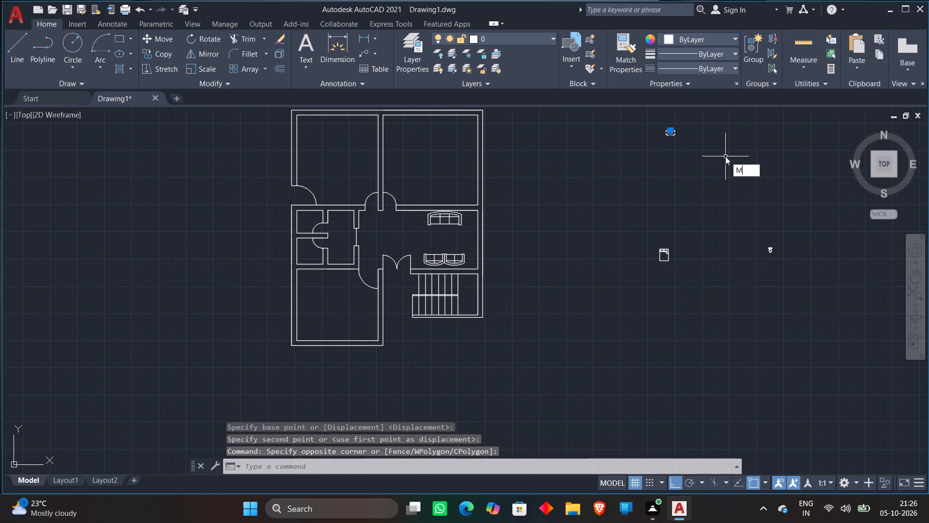
pyautogui.press('Return')
pyautogui.click(700, 141)
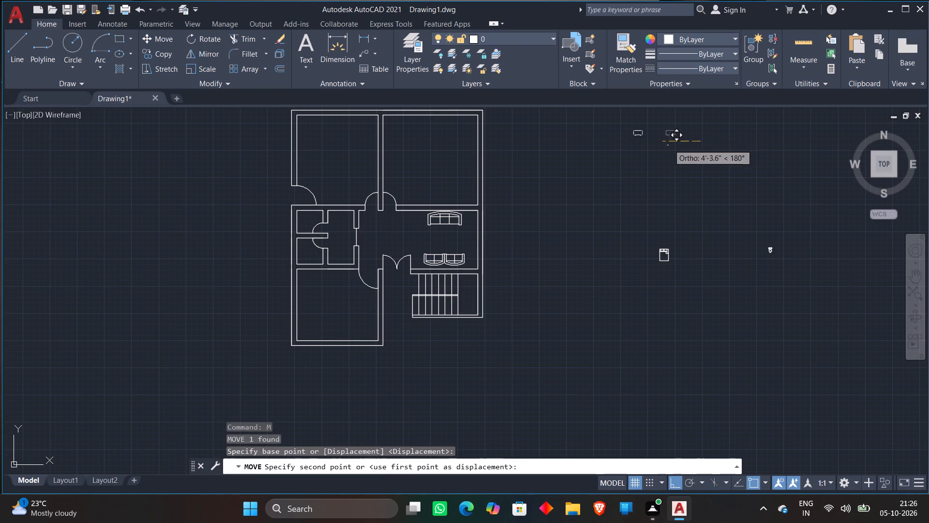
pyautogui.press('F8')
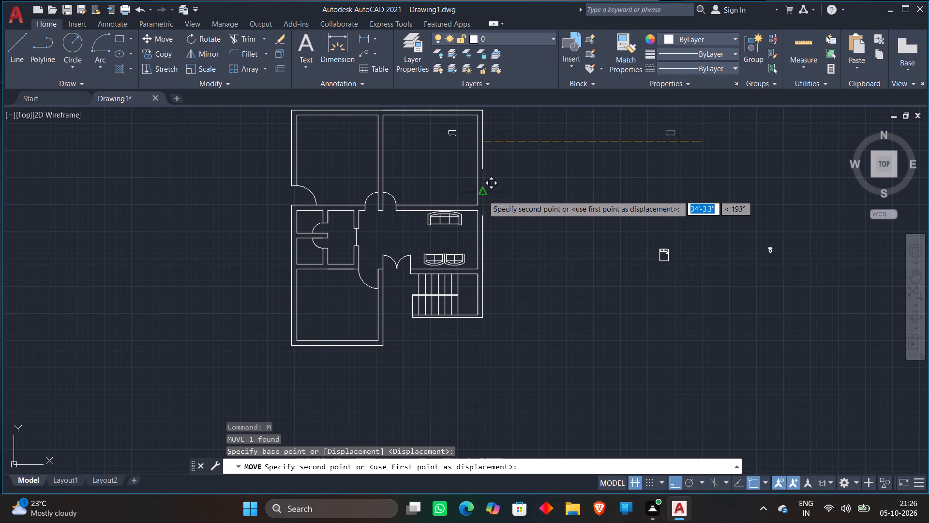
pyautogui.scroll(3, 483, 195)
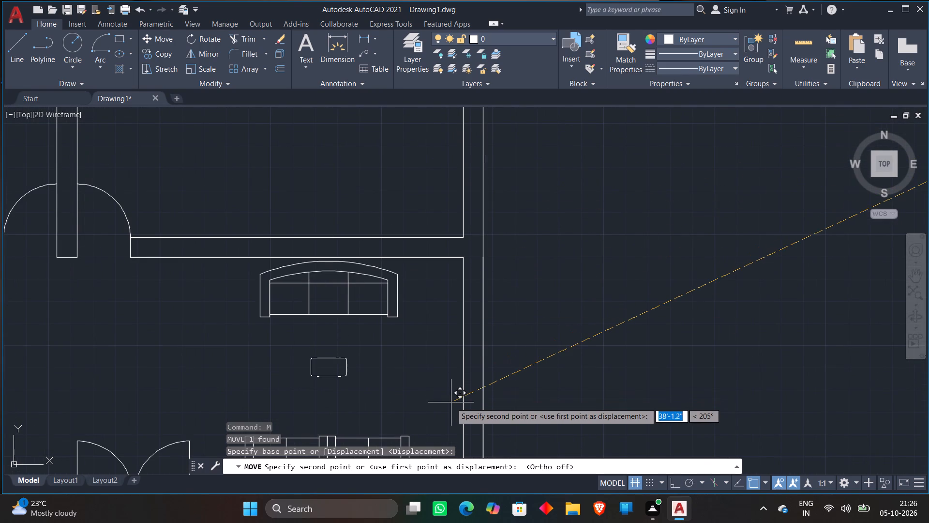
pyautogui.click(451, 402)
# Scale the living-room table up freehand to slightly more than double its size, from a base point just east of it.
pyautogui.scroll(-1, 431, 377)
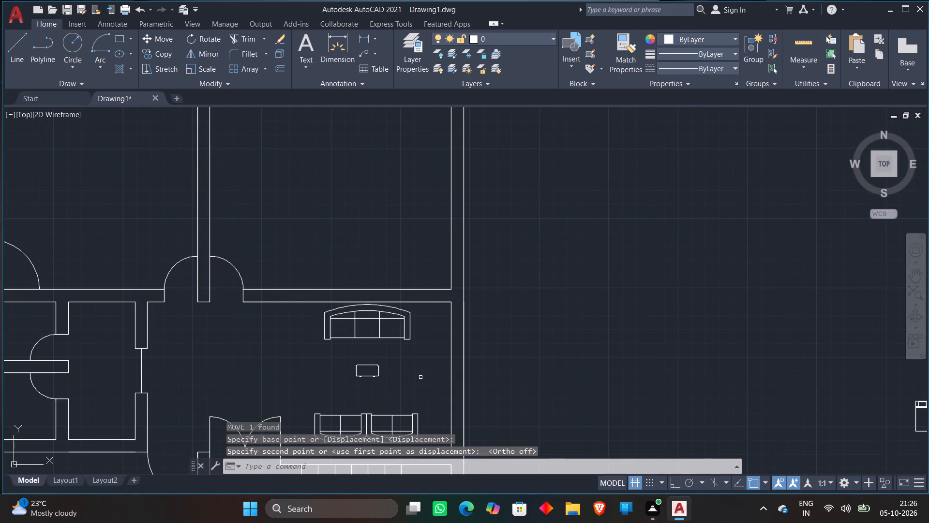
pyautogui.moveTo(420, 377); pyautogui.dragTo(458, 331, button='middle')
pyautogui.scroll(2, 435, 332)
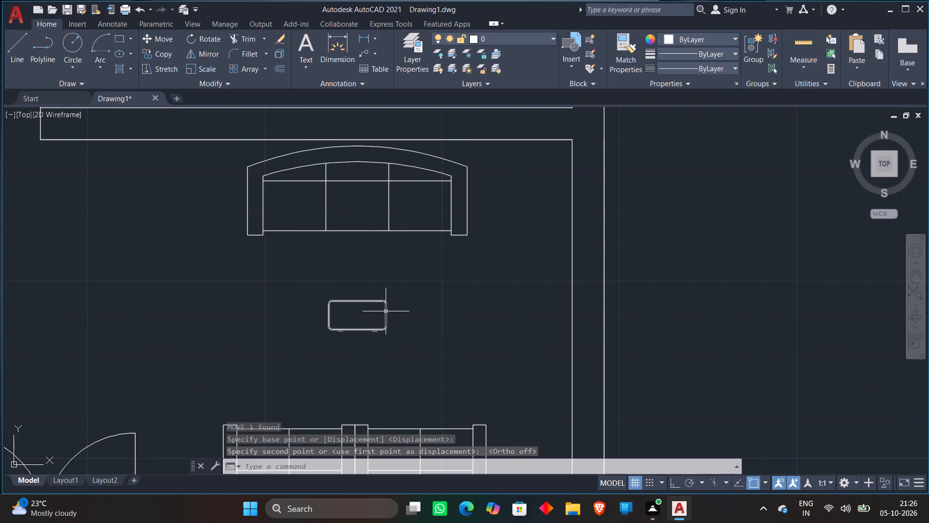
pyautogui.click(386, 311)
pyautogui.rightClick(402, 305)
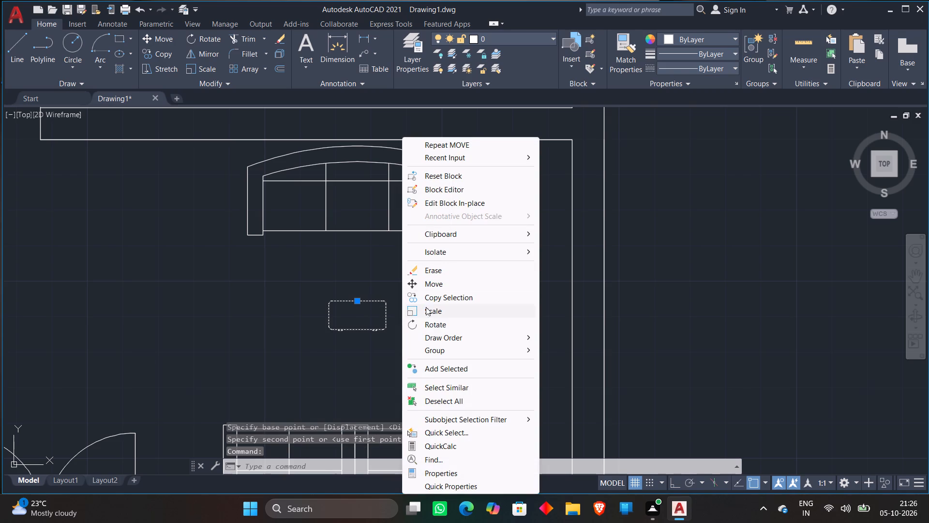
pyautogui.click(426, 309)
pyautogui.click(402, 313)
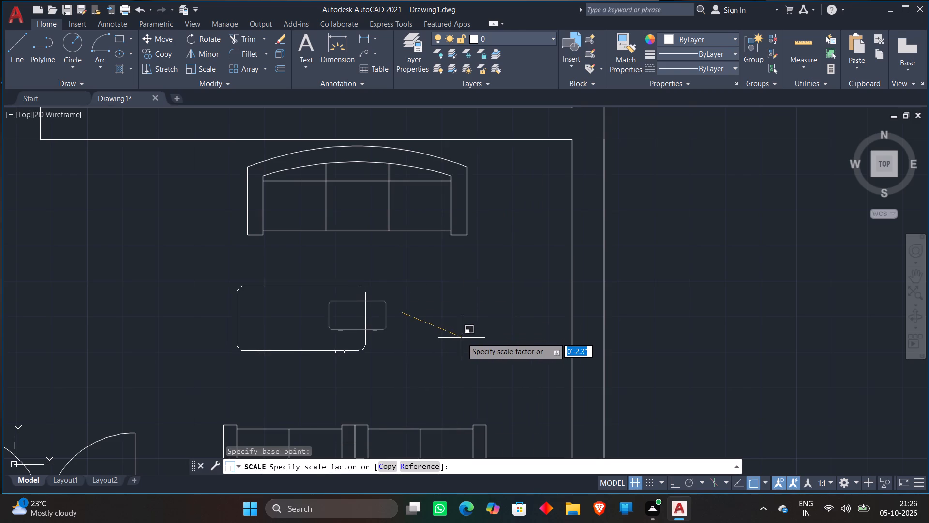
pyautogui.click(462, 338)
# Move the enlarged table east so it sits centred between the north and south sofas.
pyautogui.click(366, 336)
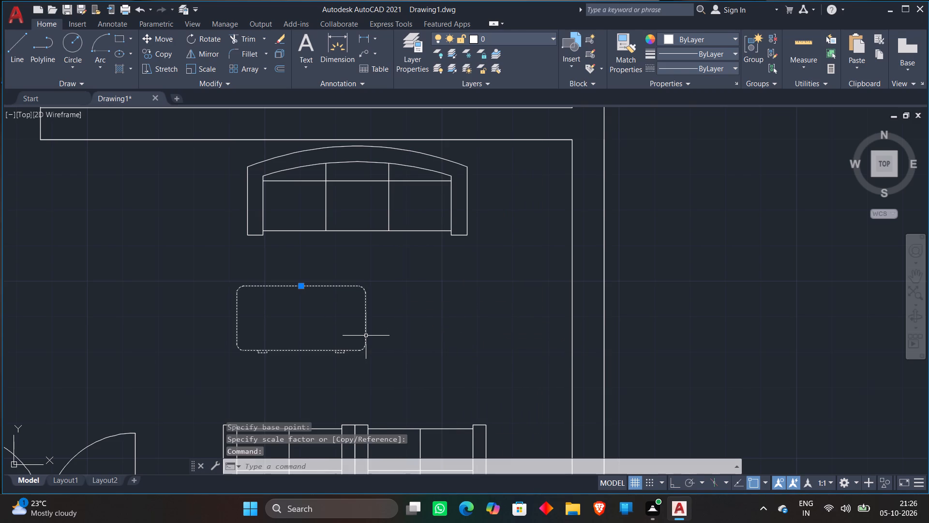
pyautogui.press('m')
pyautogui.press('Return')
pyautogui.click(366, 336)
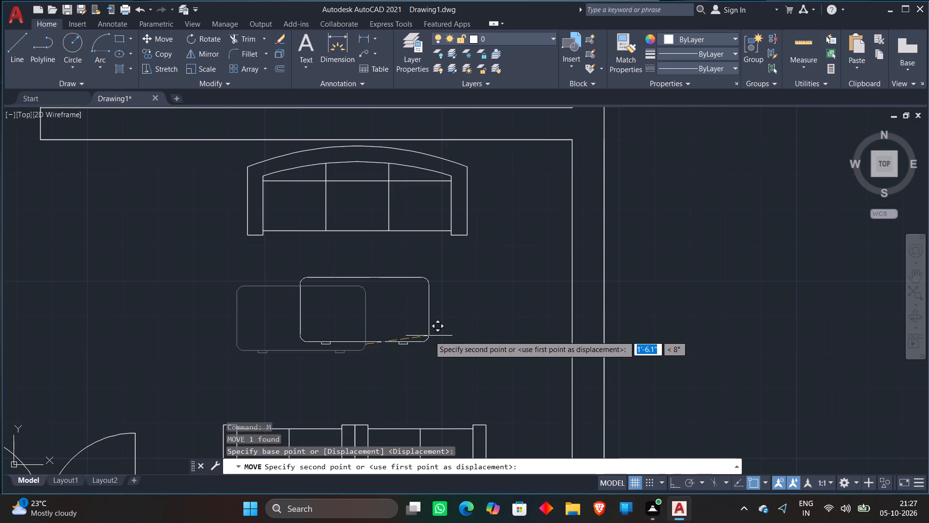
pyautogui.click(422, 347)
# Rotate the bed outside the plan 90° with Ortho on, from a base point east of it, so its head faces west.
pyautogui.scroll(-2, 479, 293)
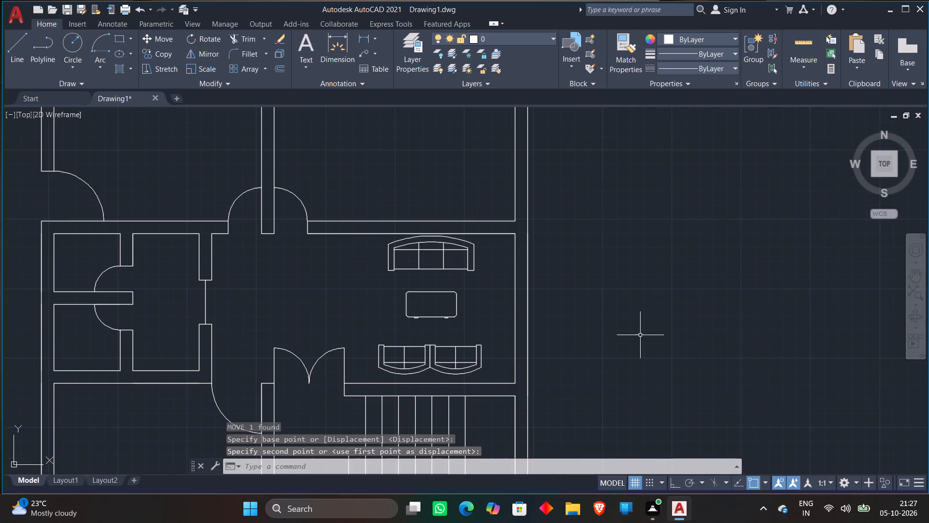
pyautogui.scroll(-2, 648, 332)
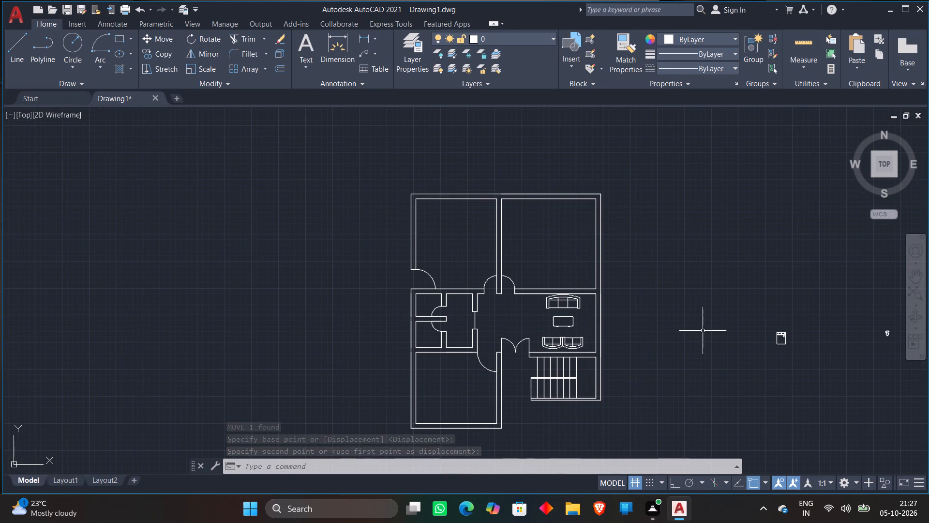
pyautogui.moveTo(703, 331); pyautogui.dragTo(645, 323, button='middle')
pyautogui.scroll(1, 755, 356)
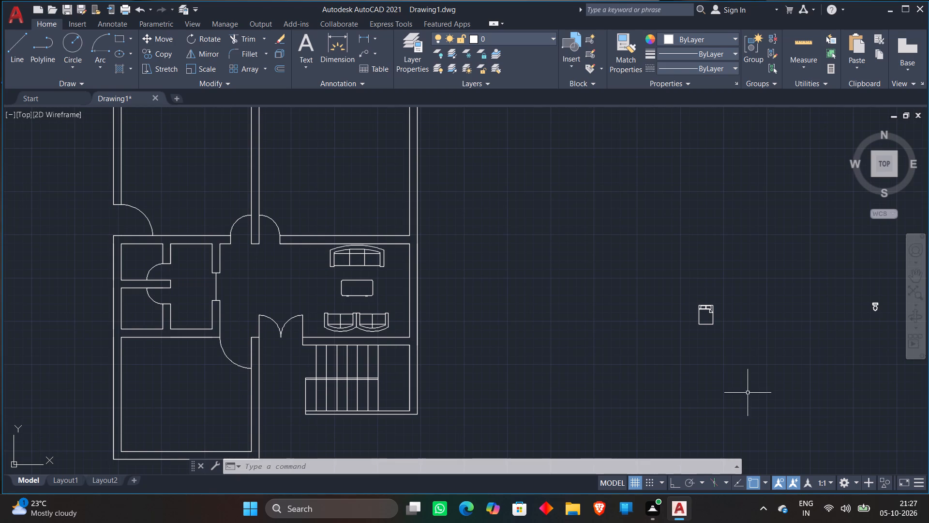
pyautogui.click(626, 263)
pyautogui.click(775, 396)
pyautogui.moveTo(753, 348); pyautogui.dragTo(743, 334, button='right')
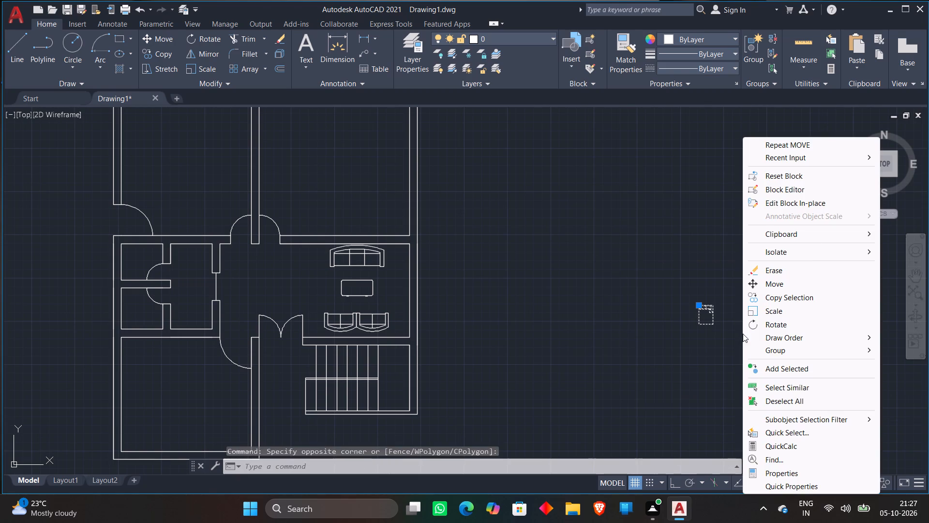
pyautogui.click(780, 323)
pyautogui.click(763, 315)
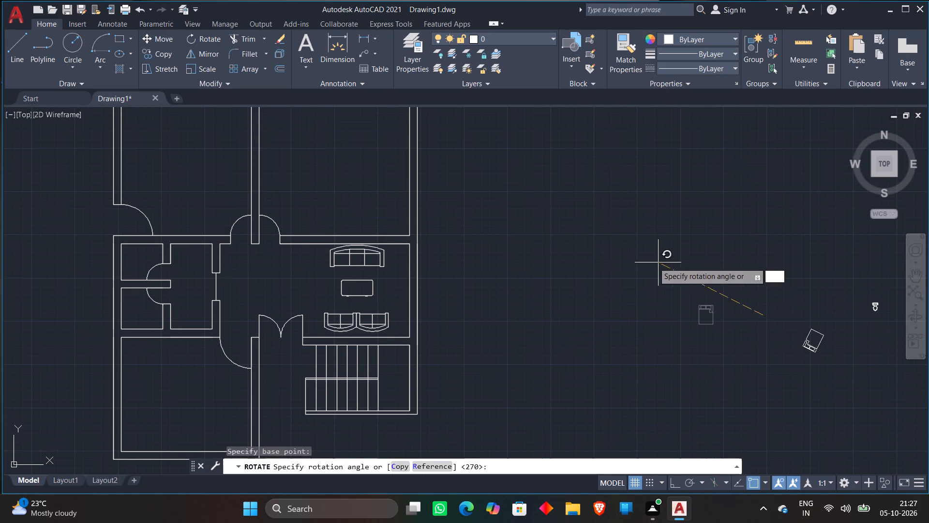
pyautogui.press('F8')
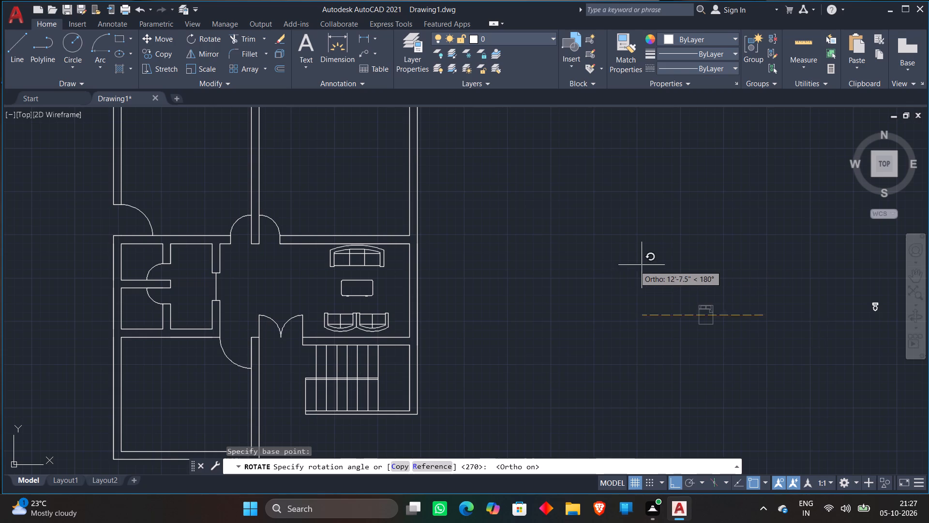
pyautogui.click(800, 259)
# Copy the west-headed bed about 5'-5" straight north.
pyautogui.click(736, 354)
pyautogui.click(779, 392)
pyautogui.rightClick(781, 391)
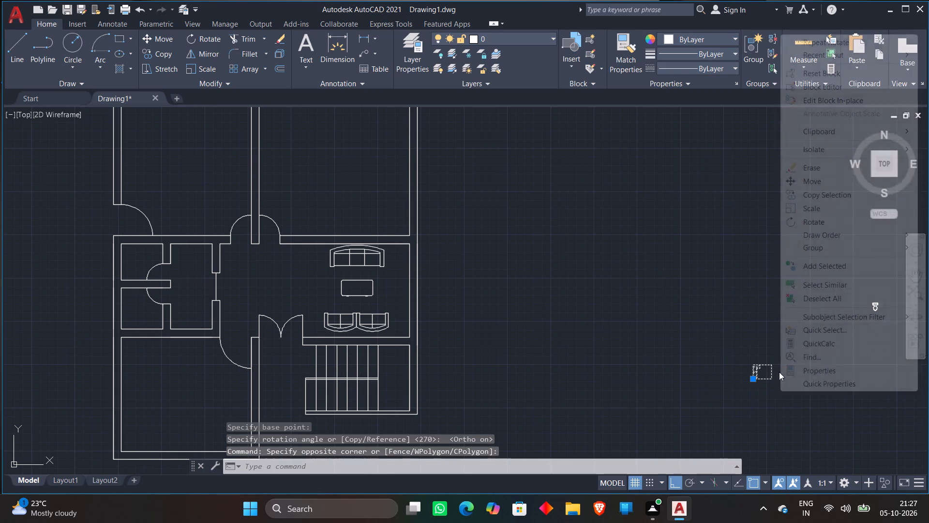
pyautogui.click(787, 190)
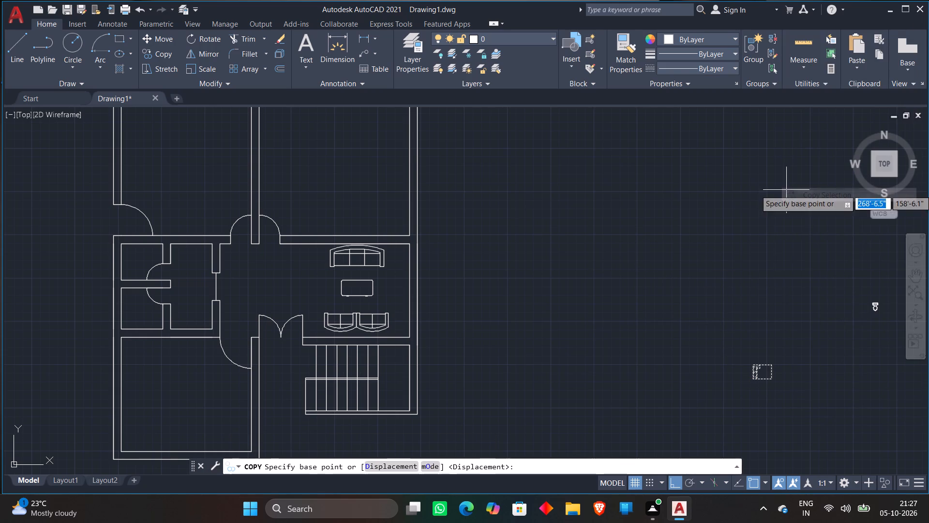
pyautogui.click(779, 365)
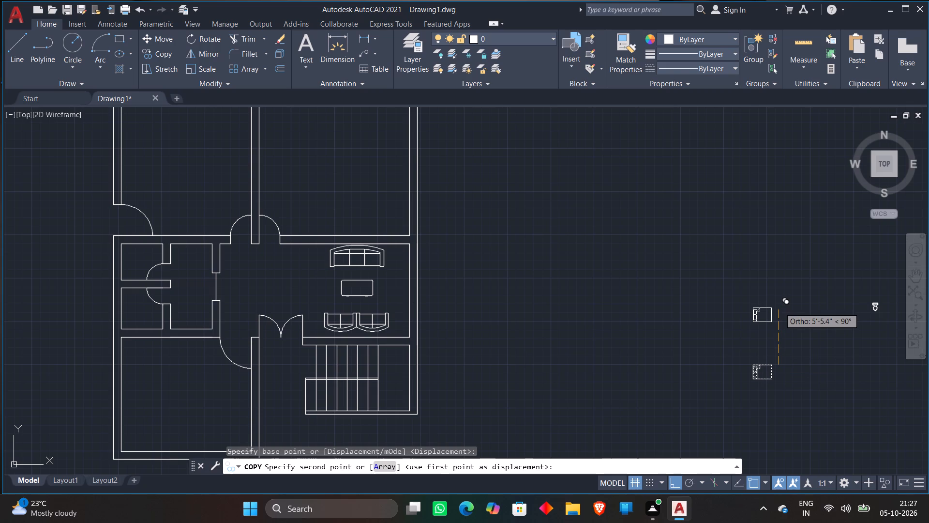
pyautogui.click(779, 308)
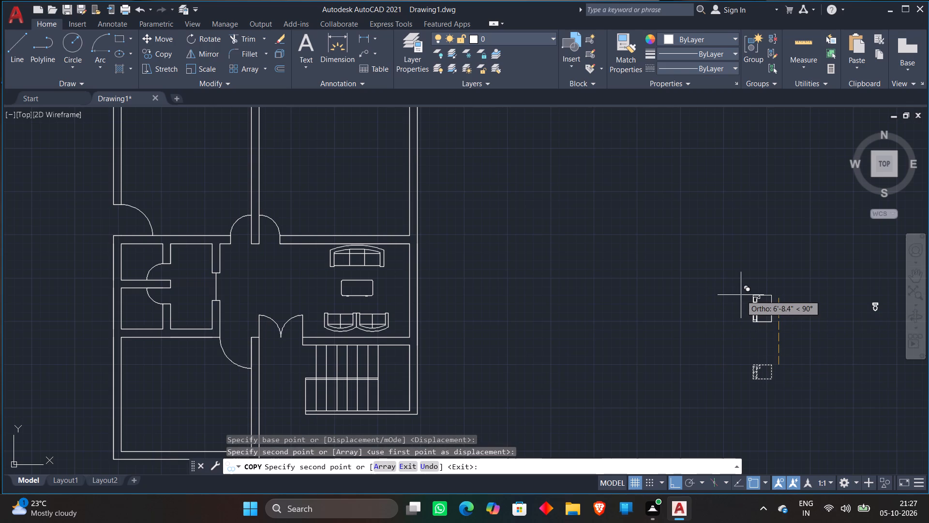
pyautogui.press('Escape')
# Rotate the northern bed copy 270° from a base point just east of it, so its head faces north.
pyautogui.click(727, 295)
pyautogui.click(783, 340)
pyautogui.rightClick(783, 338)
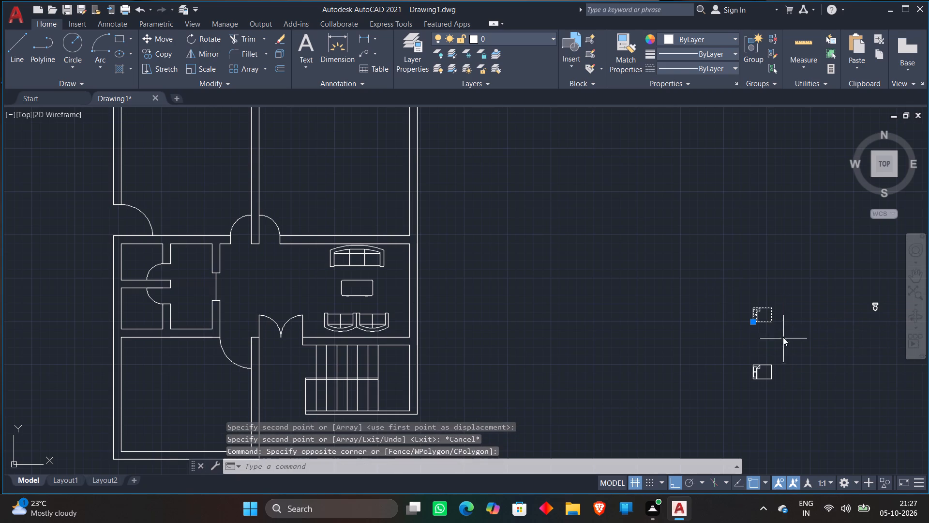
pyautogui.click(811, 328)
pyautogui.click(793, 325)
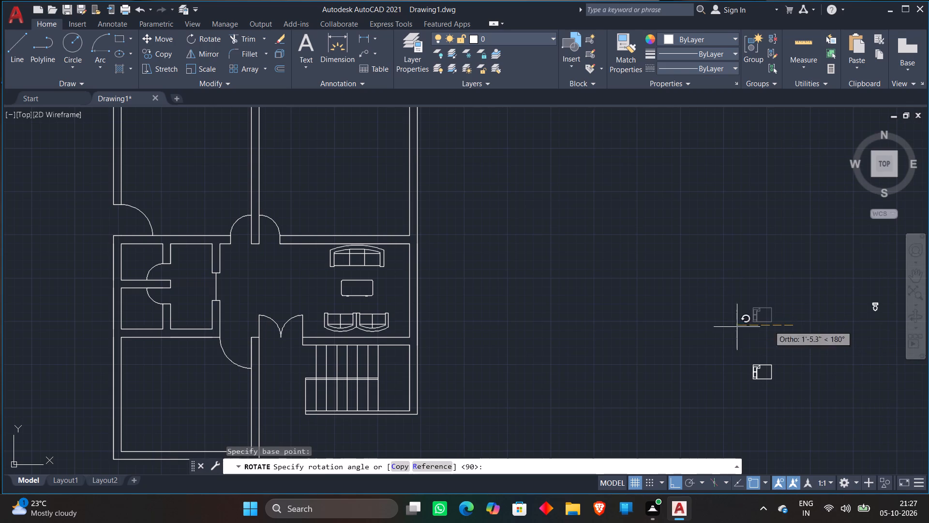
pyautogui.click(876, 430)
# Copy the north-headed bed straight west, keeping the copy outside the plan.
pyautogui.click(774, 277)
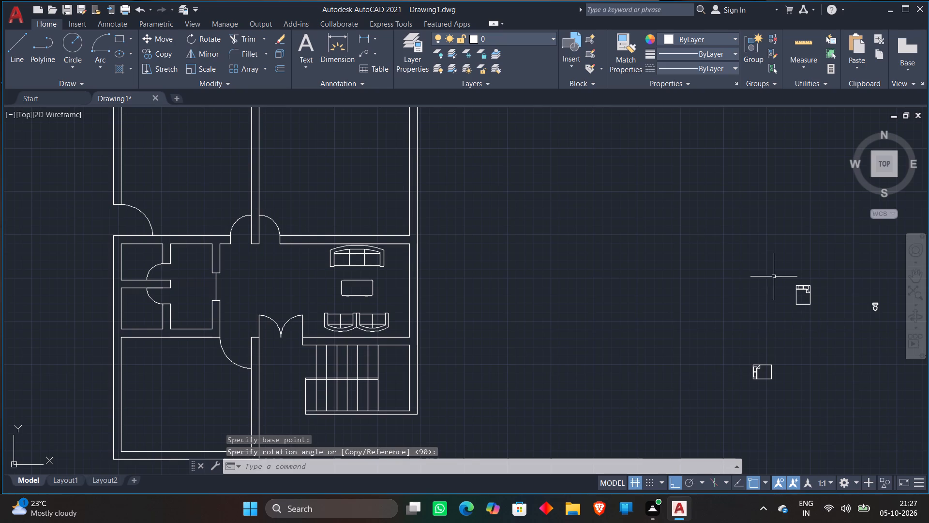
pyautogui.click(818, 319)
pyautogui.rightClick(818, 318)
pyautogui.click(831, 295)
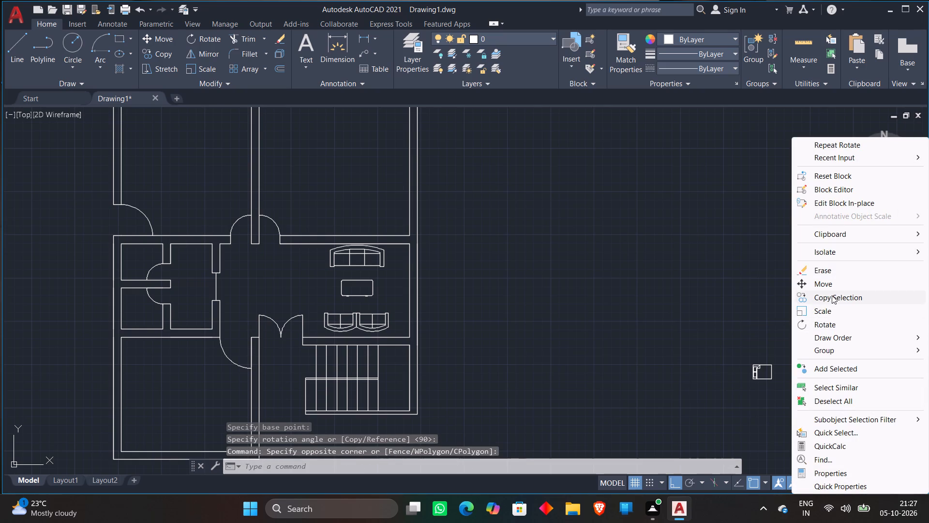
pyautogui.click(809, 310)
pyautogui.click(692, 313)
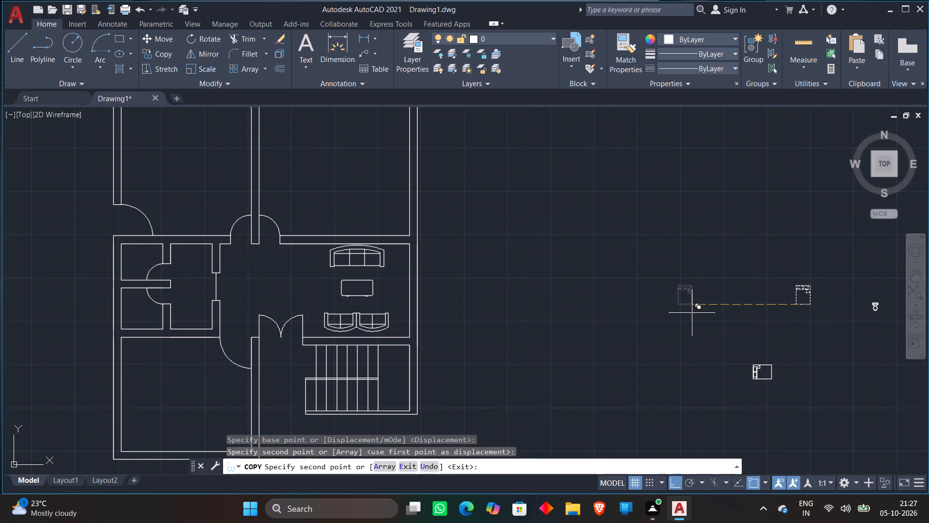
pyautogui.press('Escape')
# Move the west-headed bed about 58'-11" into the southwest room near its west wall, with Ortho off.
pyautogui.click(745, 363)
pyautogui.click(783, 386)
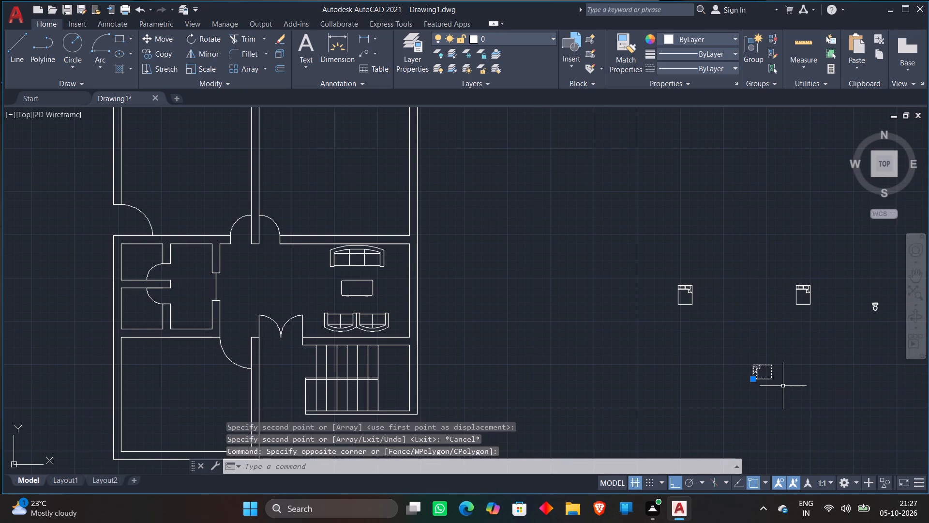
pyautogui.press('m')
pyautogui.press('Return')
pyautogui.click(779, 380)
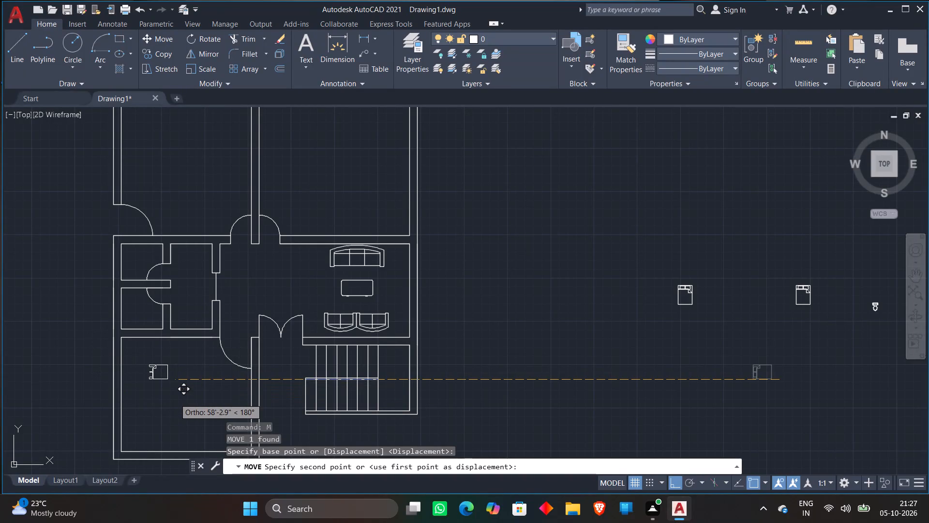
pyautogui.press('F8')
pyautogui.scroll(2, 175, 397)
pyautogui.moveTo(188, 378); pyautogui.dragTo(290, 291, button='middle')
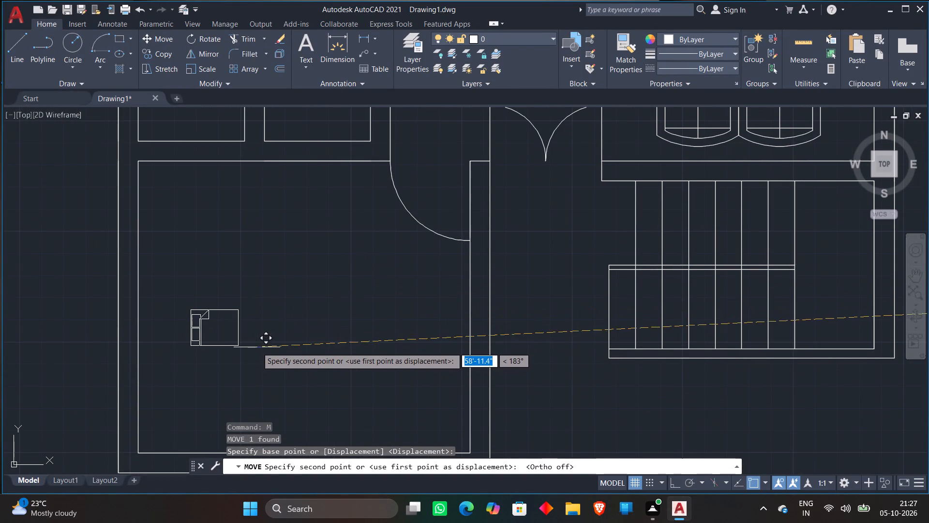
pyautogui.click(257, 347)
pyautogui.press('Escape')
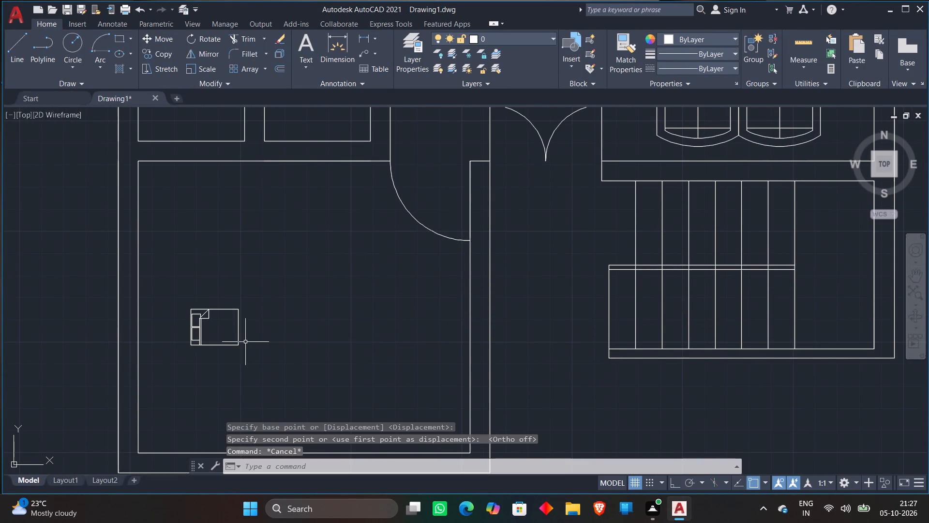
# Scale the southwest room's bed up about 3.8 times from its southeast corner.
pyautogui.click(233, 344)
pyautogui.rightClick(233, 344)
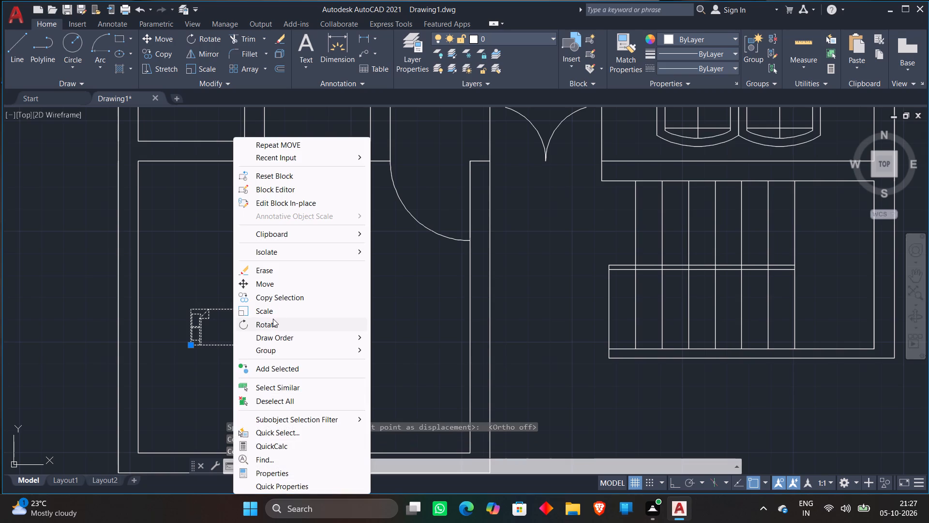
pyautogui.click(273, 313)
pyautogui.click(238, 343)
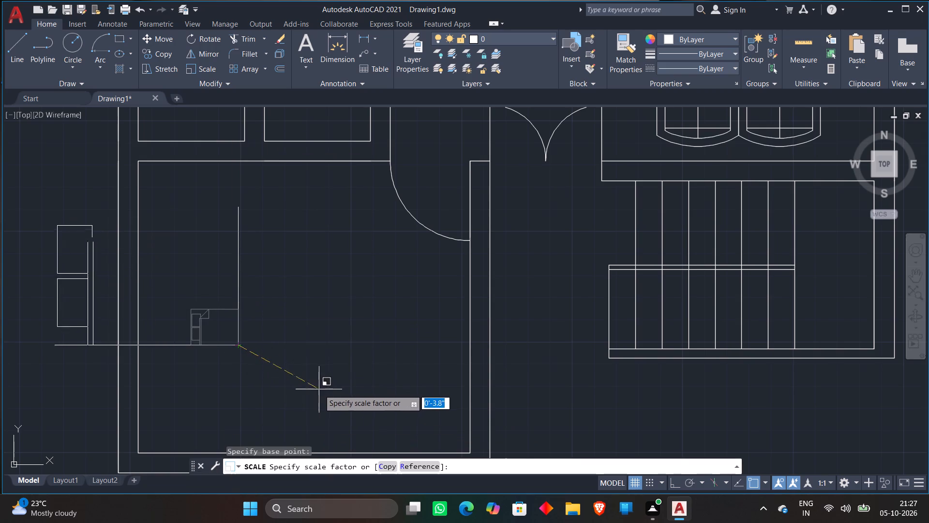
pyautogui.click(313, 394)
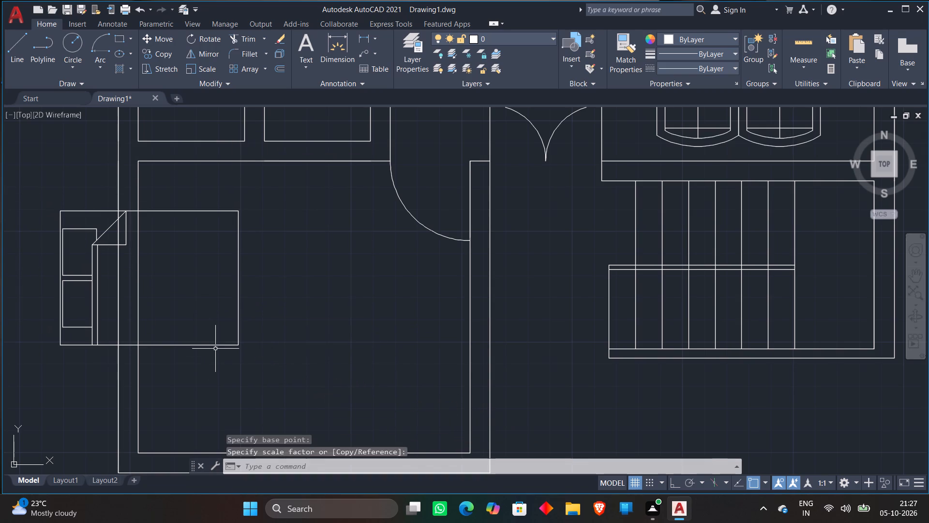
# Move the enlarged bed about 4'-1" east-southeast so it sits fully inside the southwest room.
pyautogui.click(221, 344)
pyautogui.press('m')
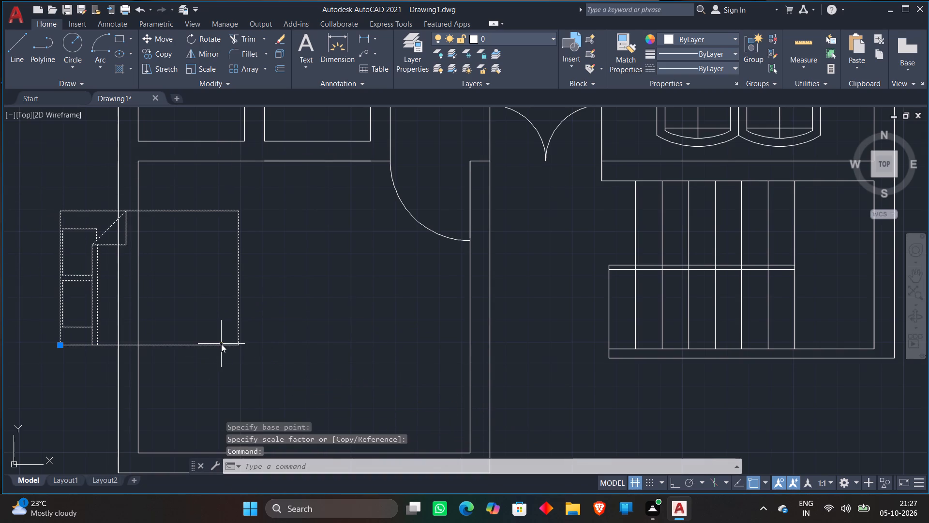
pyautogui.press('Return')
pyautogui.click(221, 344)
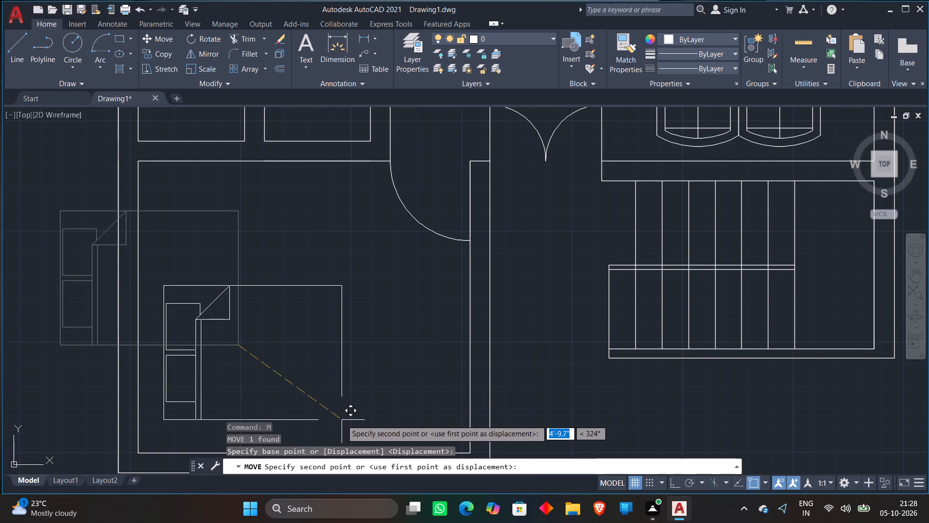
pyautogui.click(340, 381)
# Move the nearer of the two small north-headed beds outside the plan into the northwest room.
pyautogui.scroll(-3, 417, 277)
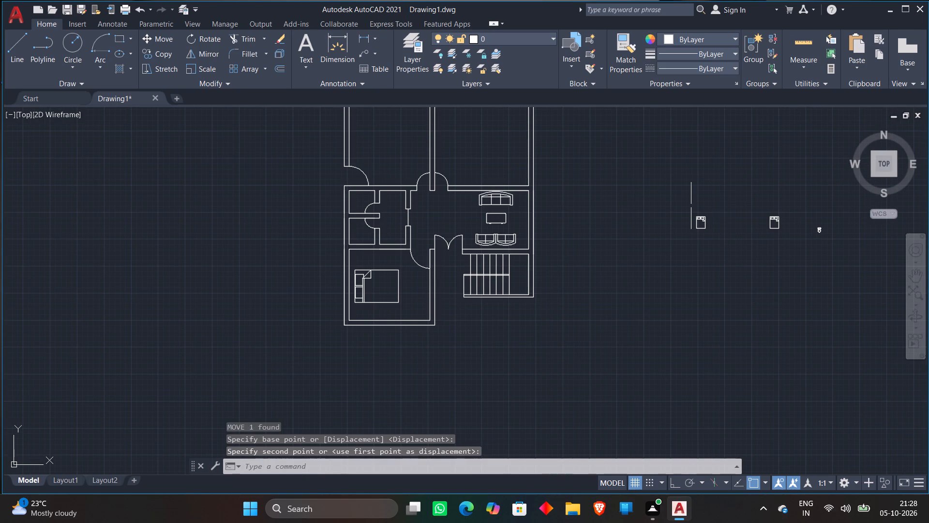
pyautogui.click(690, 206)
pyautogui.click(719, 273)
pyautogui.rightClick(719, 271)
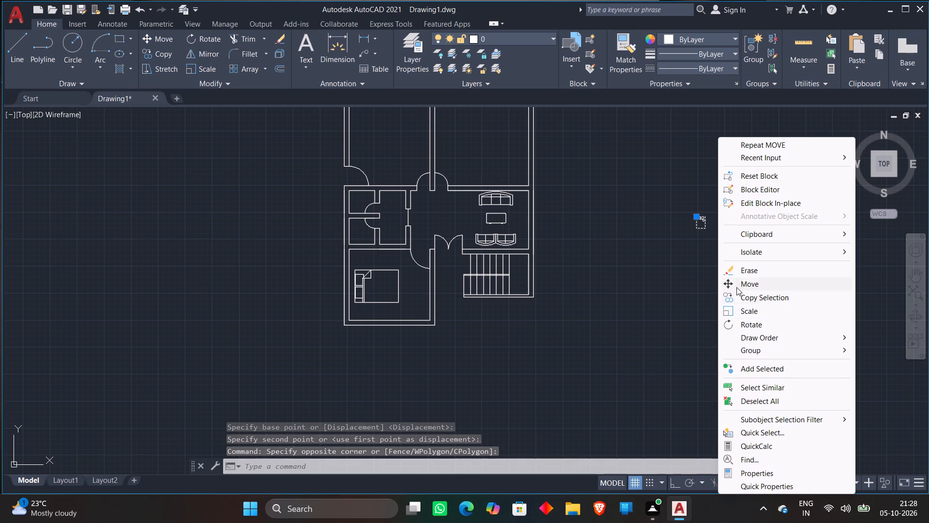
pyautogui.click(732, 286)
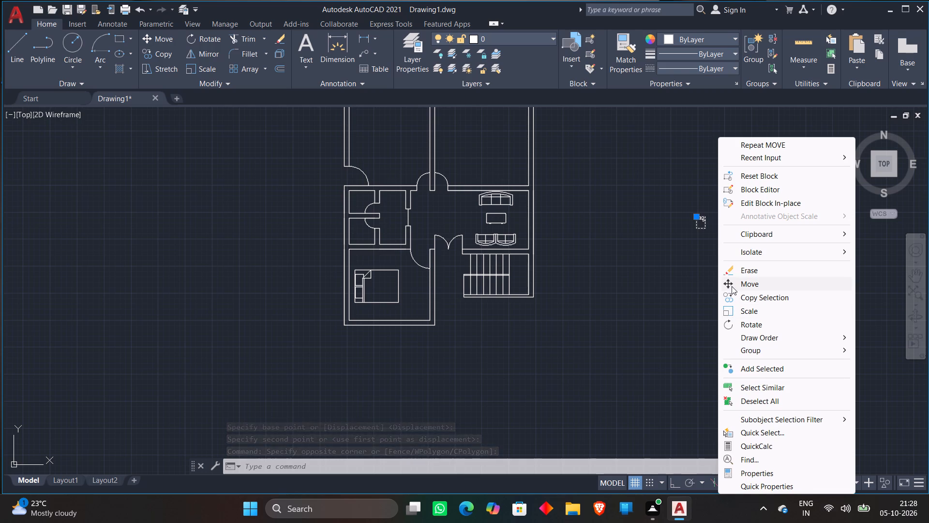
pyautogui.click(706, 245)
pyautogui.moveTo(220, 226); pyautogui.dragTo(276, 347, button='middle')
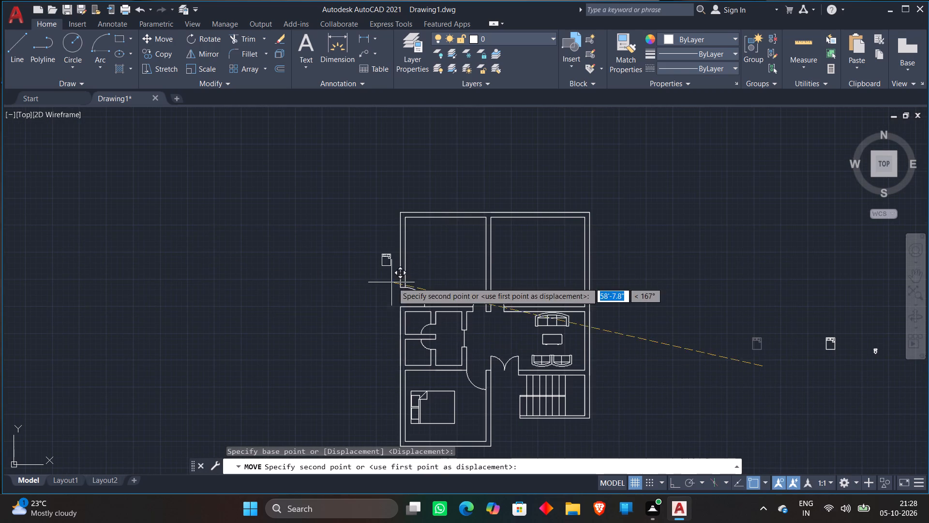
pyautogui.scroll(2, 437, 259)
pyautogui.click(458, 282)
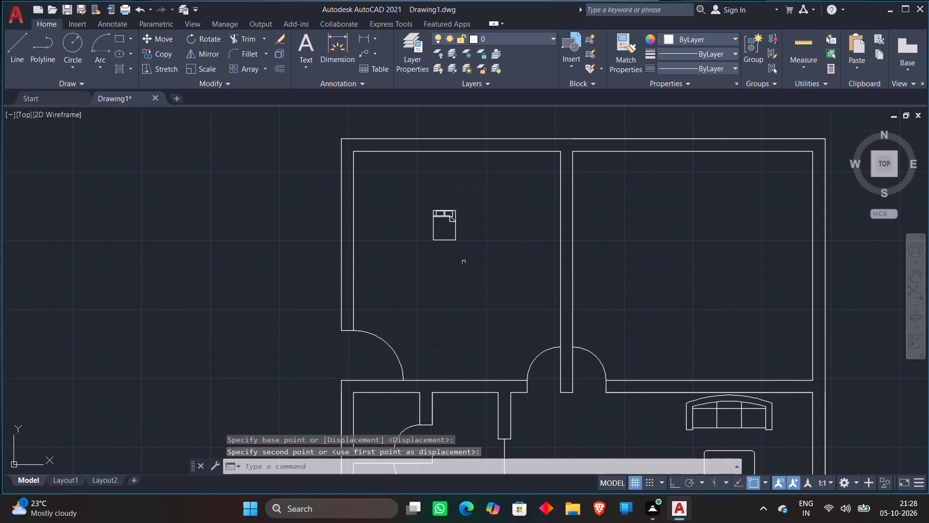
# Scale the northwest room's bed up from its southeast corner to about three-fifths of the room's width.
pyautogui.click(453, 233)
pyautogui.rightClick(460, 234)
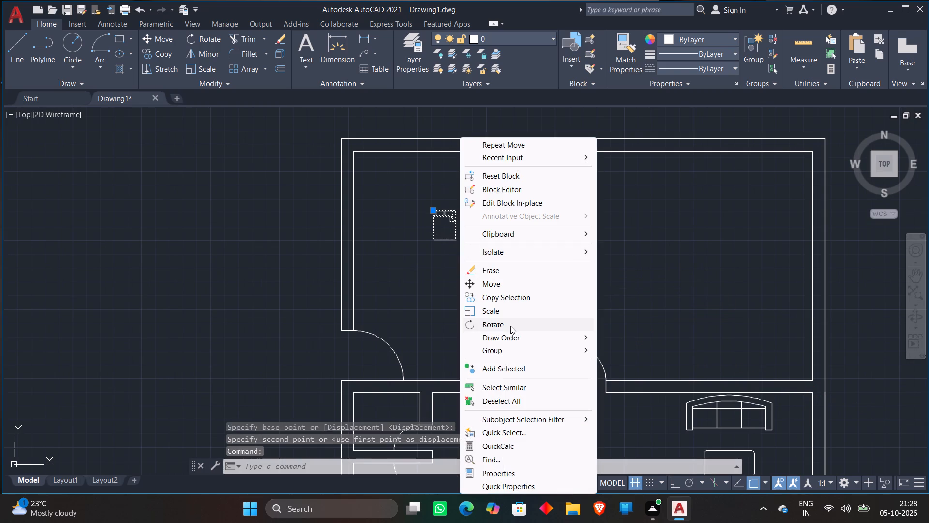
pyautogui.click(503, 308)
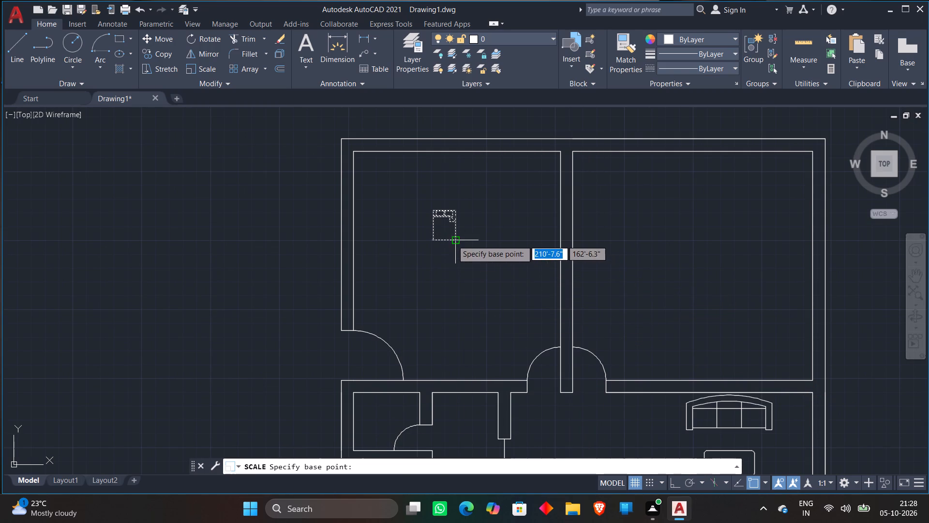
pyautogui.click(452, 240)
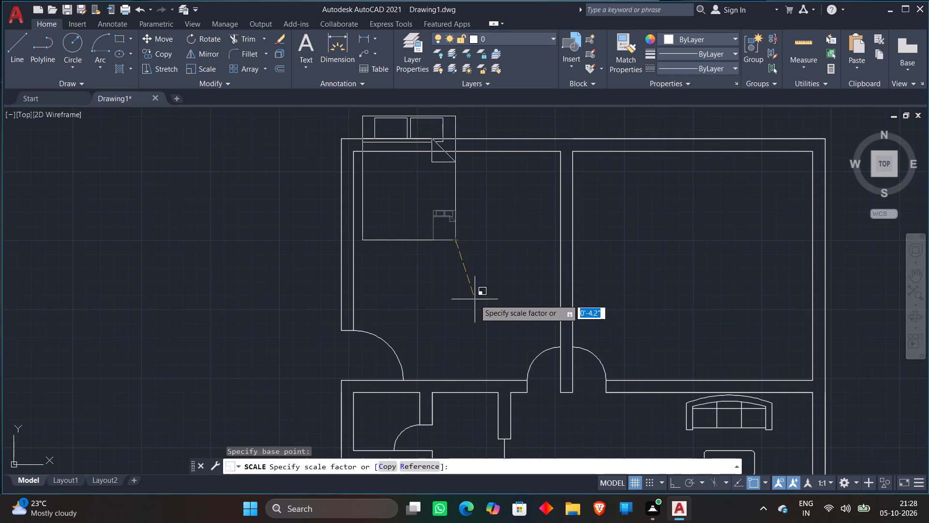
pyautogui.click(490, 318)
# Move the enlarged bed about 6'-8" southeast so it sits fully inside the northwest room.
pyautogui.click(455, 238)
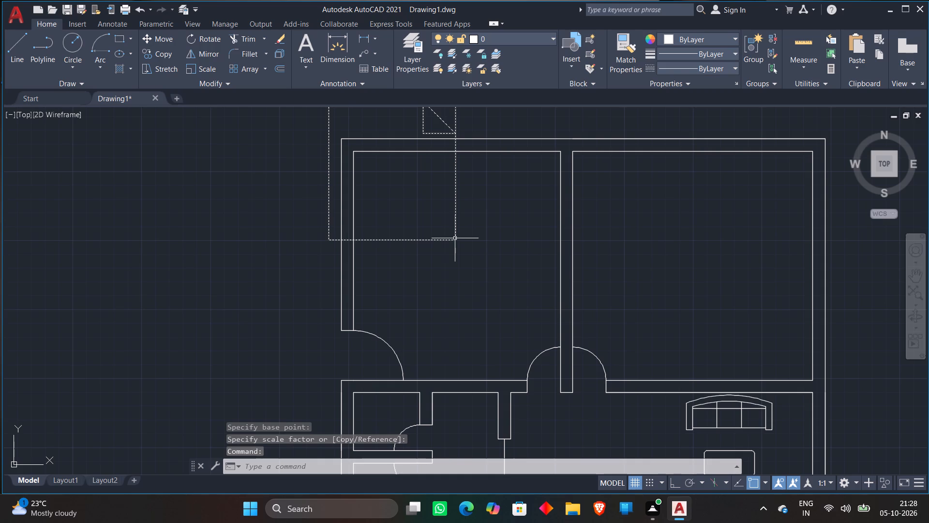
pyautogui.press('m')
pyautogui.press('Return')
pyautogui.click(455, 237)
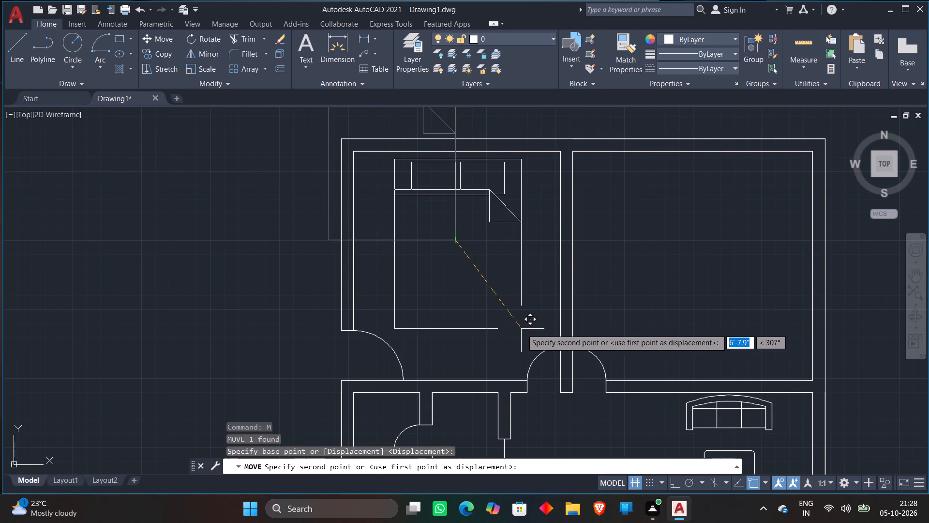
pyautogui.click(523, 329)
# Scale the northwest room's bed down slightly from a base point just beyond its east side.
pyautogui.click(522, 327)
pyautogui.rightClick(522, 326)
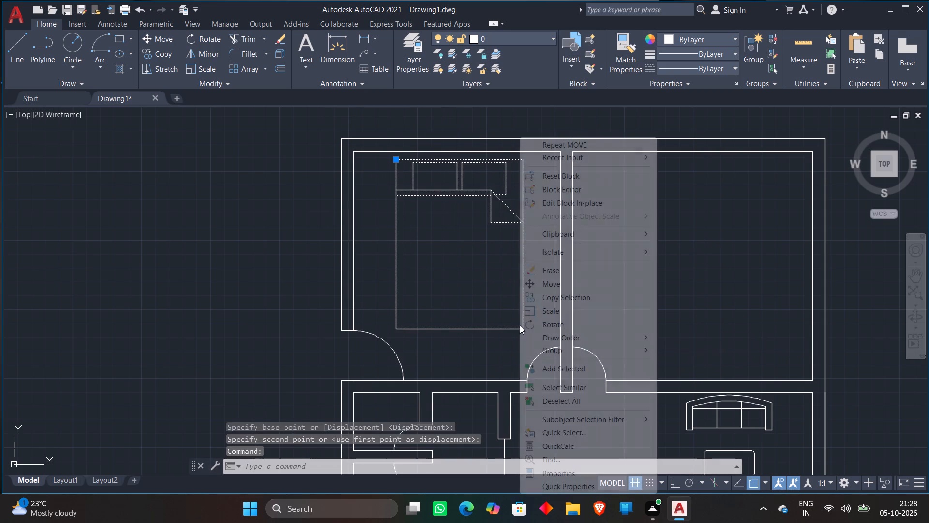
pyautogui.click(547, 313)
pyautogui.click(534, 306)
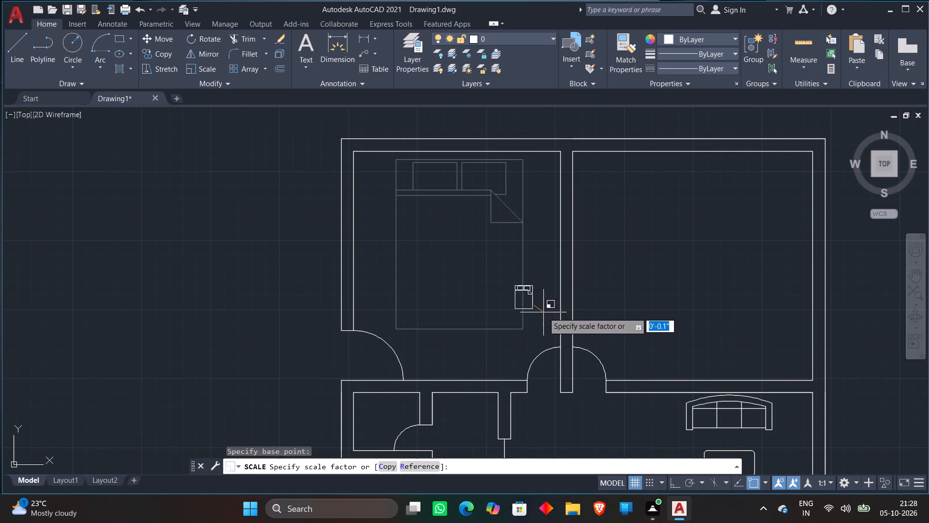
pyautogui.click(605, 337)
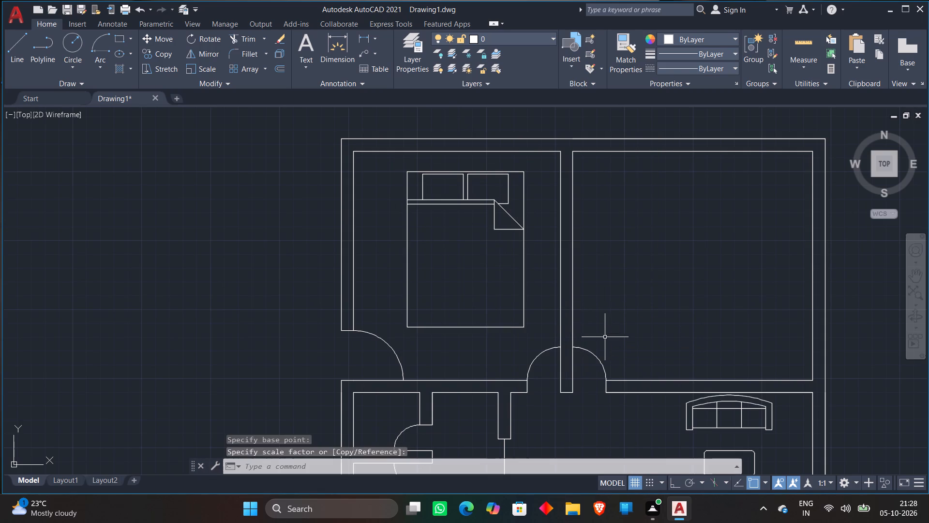
# Move the bed west and slightly north, close to the northwest room's outer corner.
pyautogui.click(505, 325)
pyautogui.click(514, 324)
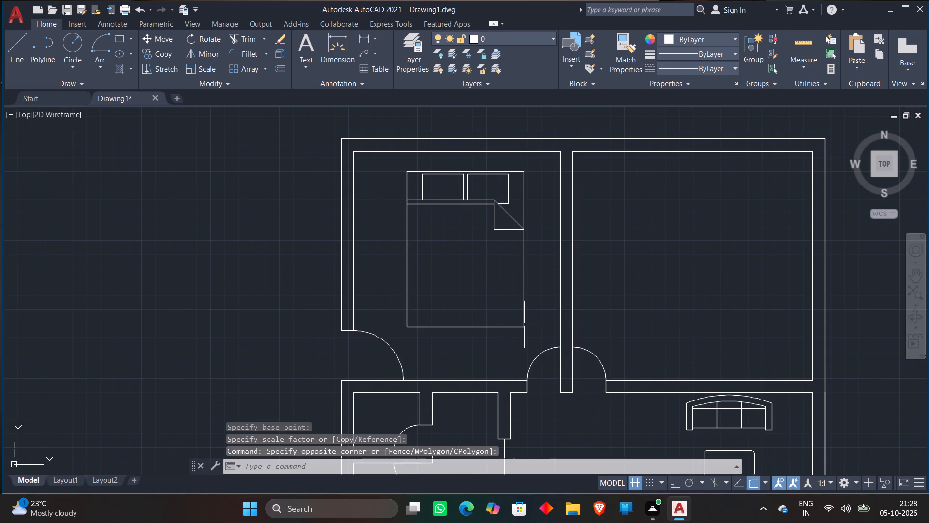
pyautogui.click(524, 324)
pyautogui.press('m')
pyautogui.press('Return')
pyautogui.click(524, 324)
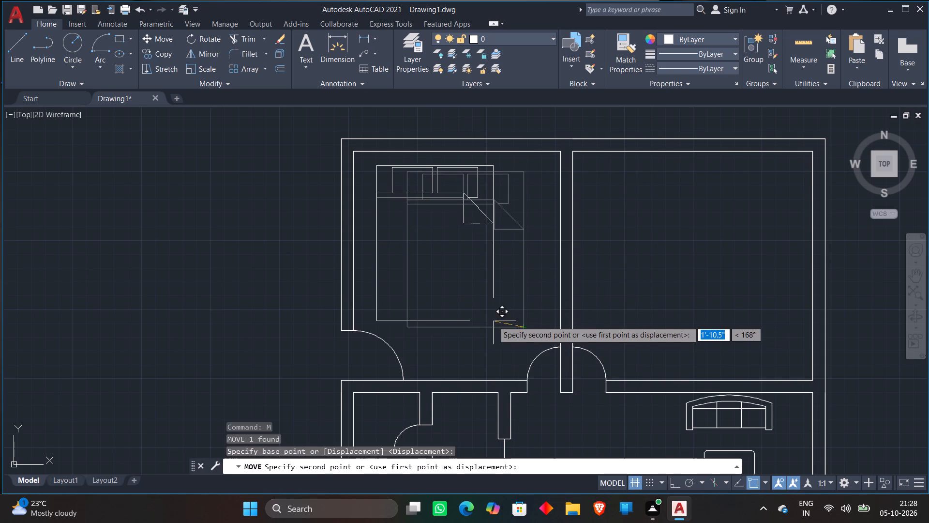
pyautogui.click(483, 318)
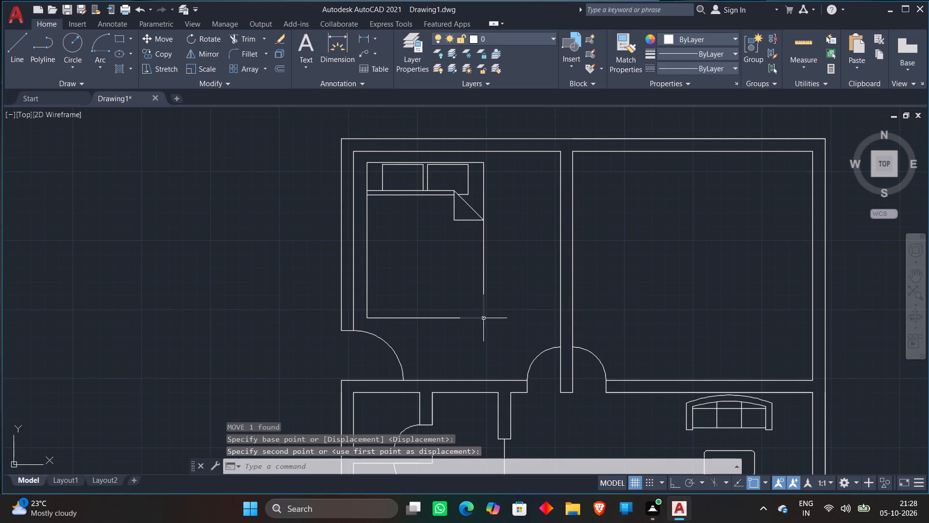
# Copy the northwest room's bed about 18'-8" straight east into the northeast room, with Ortho on.
pyautogui.click(483, 318)
pyautogui.rightClick(483, 318)
pyautogui.click(539, 297)
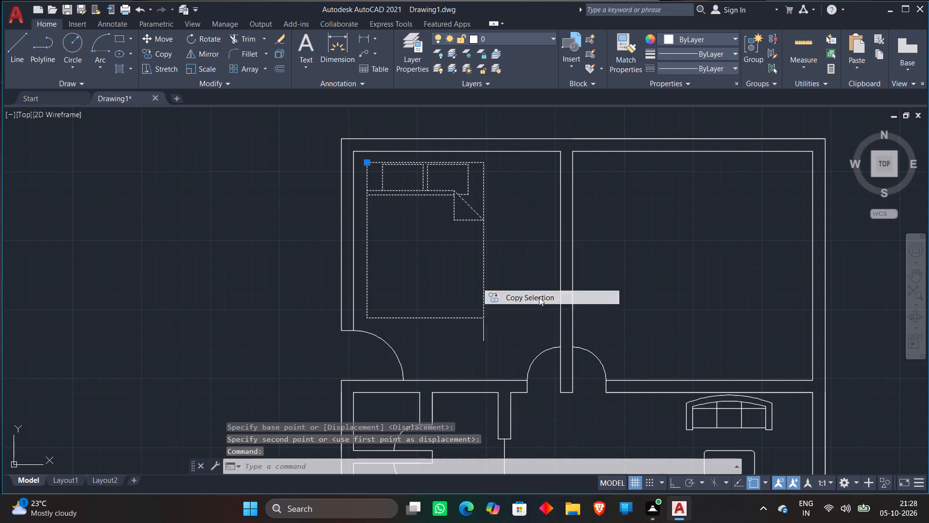
pyautogui.click(484, 315)
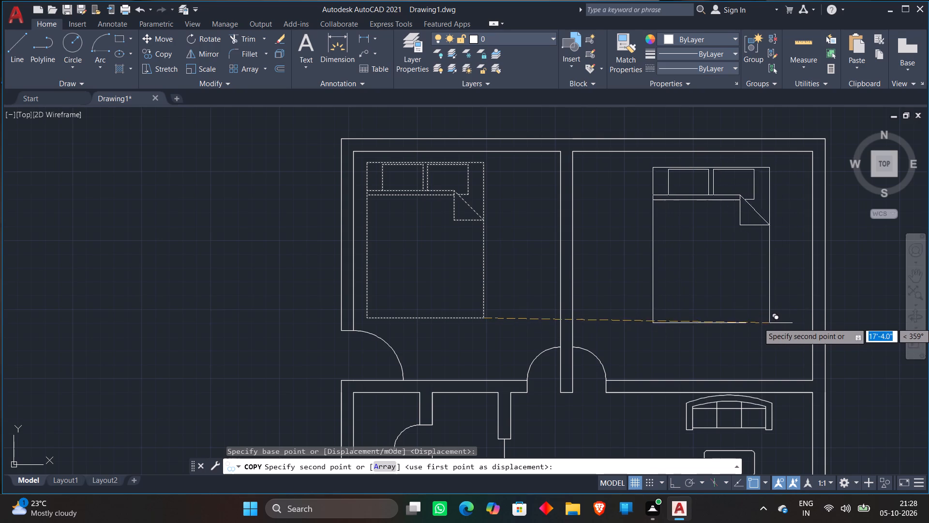
pyautogui.press('F8')
pyautogui.click(793, 314)
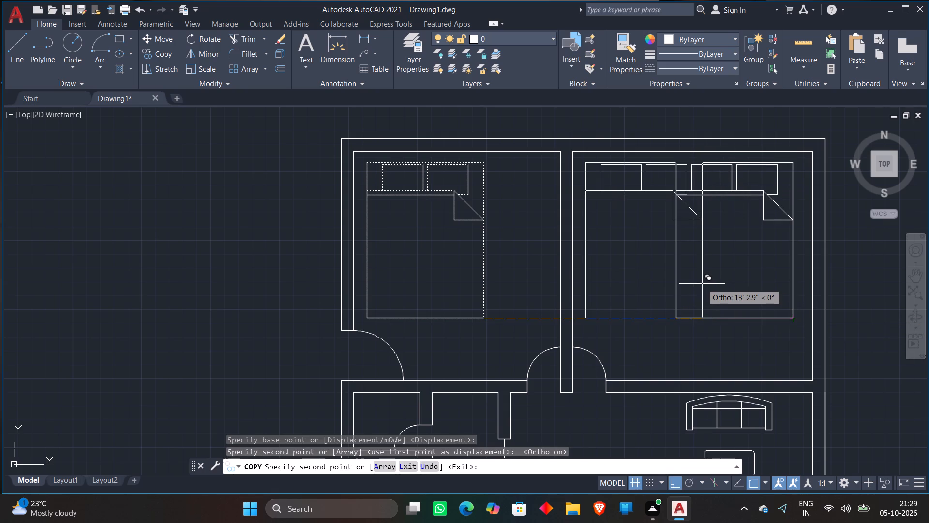
pyautogui.scroll(-1, 703, 283)
pyautogui.press('Escape')
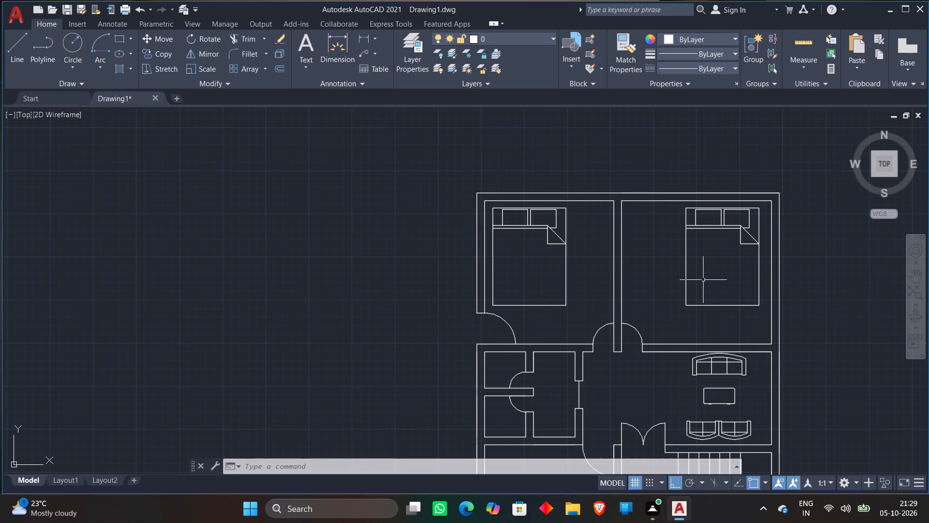
# Delete the leftover small north-headed bed outside the plan to the east.
pyautogui.scroll(-1, 704, 274)
pyautogui.scroll(-1, 803, 342)
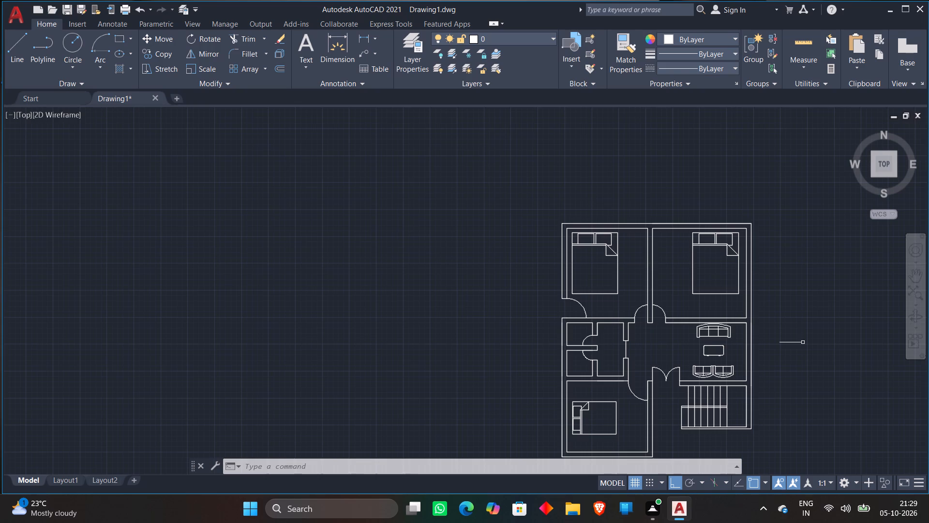
pyautogui.moveTo(803, 341); pyautogui.dragTo(712, 270, button='middle')
pyautogui.scroll(2, 821, 271)
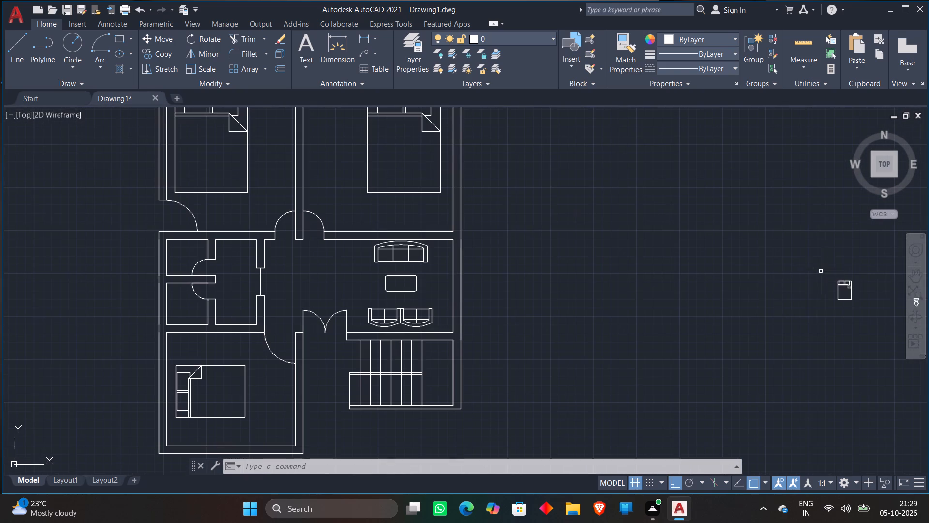
pyautogui.click(821, 271)
pyautogui.click(868, 315)
pyautogui.press("'")
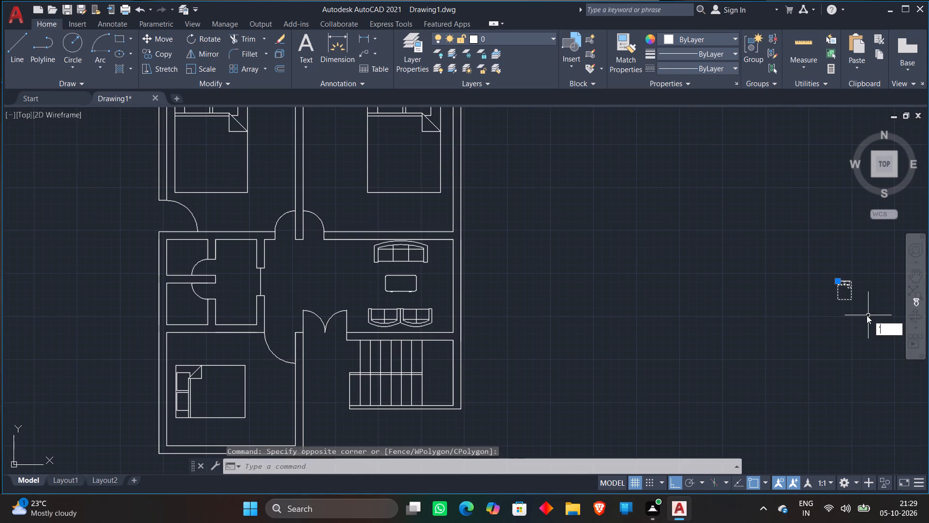
pyautogui.press('Delete')
pyautogui.press('Delete')
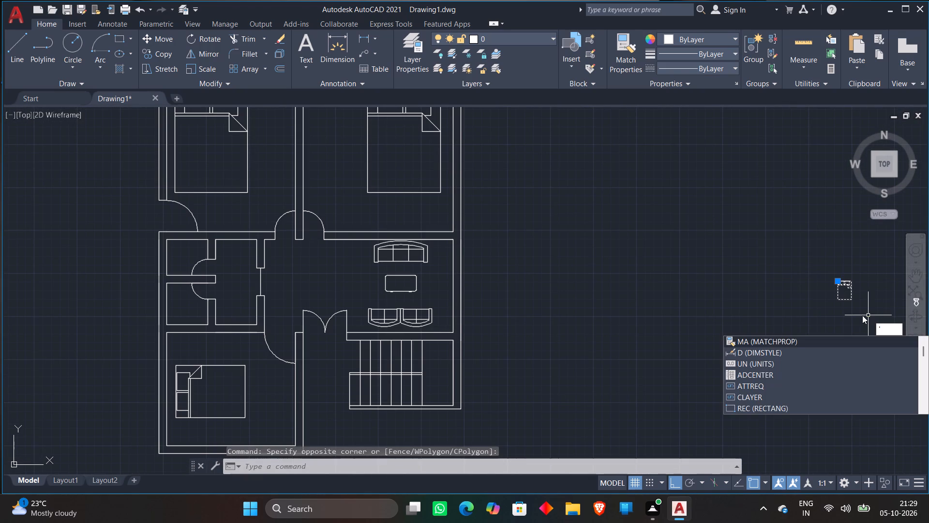
pyautogui.press('BackSpace')
pyautogui.press('Delete')
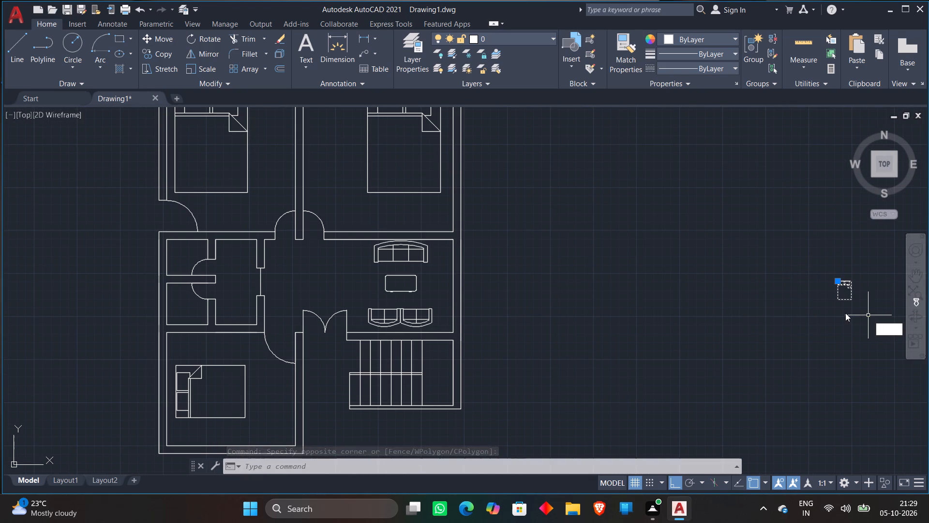
pyautogui.press('Escape')
pyautogui.click(844, 278)
pyautogui.click(843, 286)
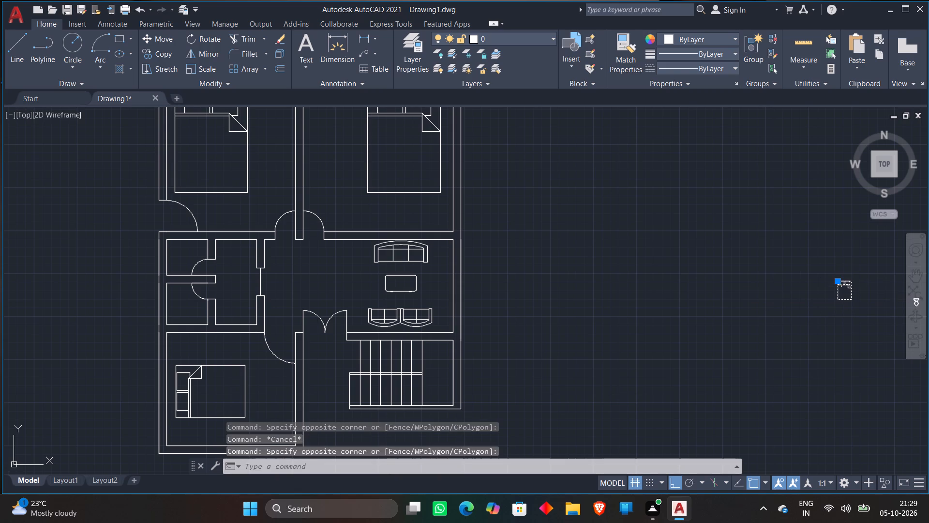
pyautogui.press('Delete')
# Move the small toilet block straight west with Ortho on, placing it just outside the plan's east wall.
pyautogui.scroll(-2, 837, 295)
pyautogui.click(859, 281)
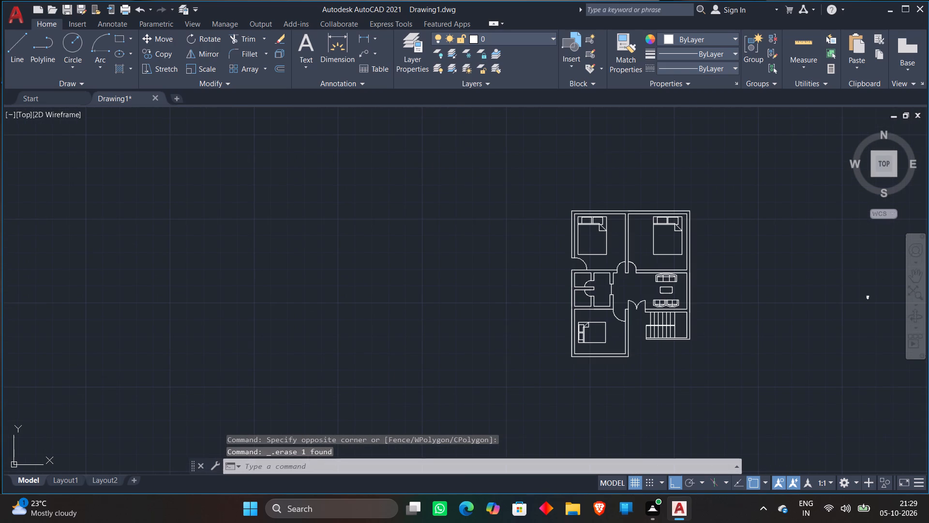
pyautogui.click(874, 313)
pyautogui.press('m')
pyautogui.press('Return')
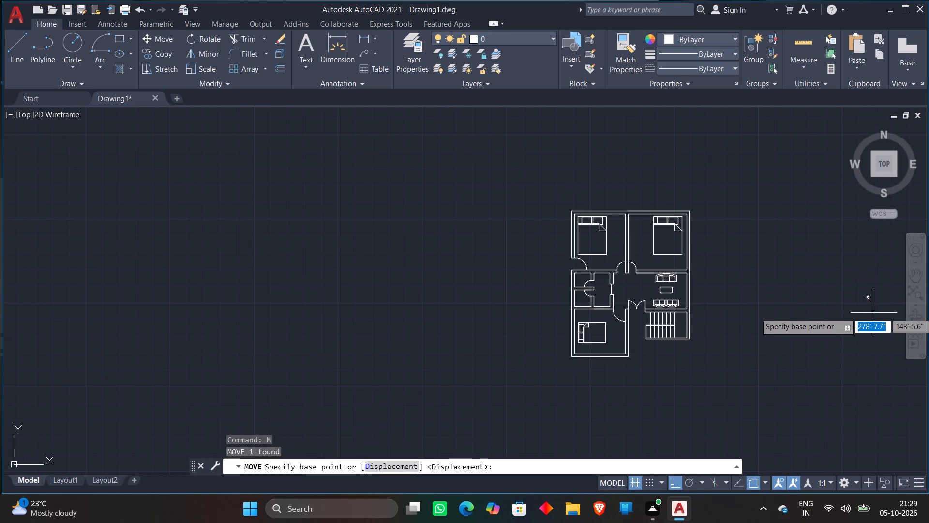
pyautogui.click(872, 296)
pyautogui.scroll(3, 779, 286)
pyautogui.click(568, 186)
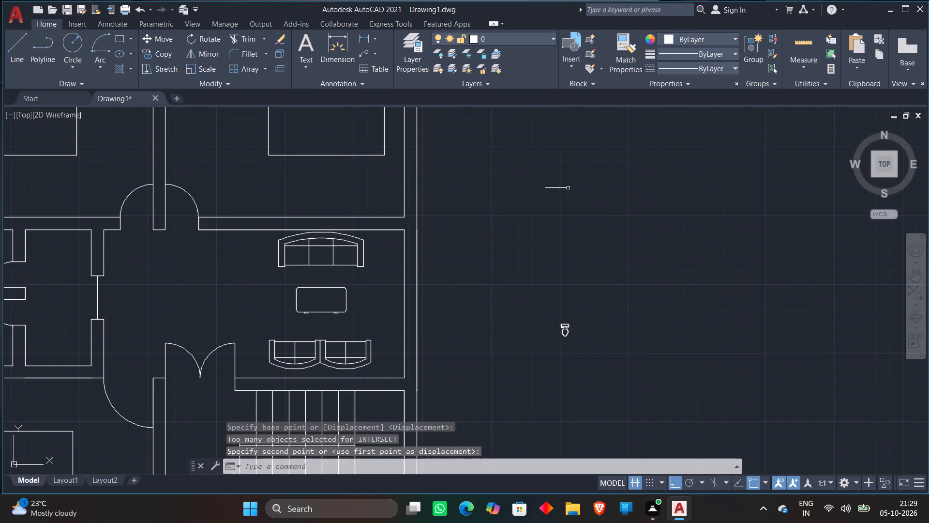
pyautogui.scroll(-2, 493, 246)
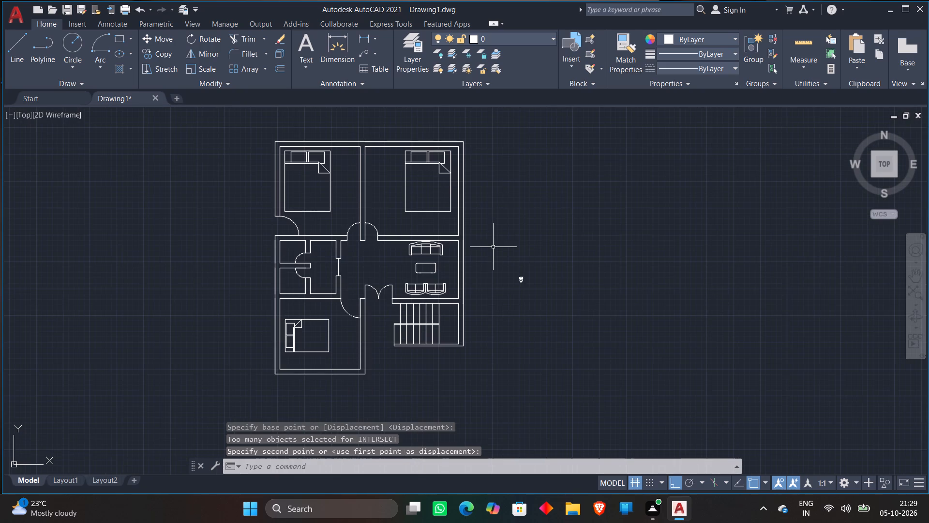
# Rotate the small toilet block outside the plan's east wall 90° counterclockwise, so its tank faces west.
pyautogui.scroll(2, 525, 277)
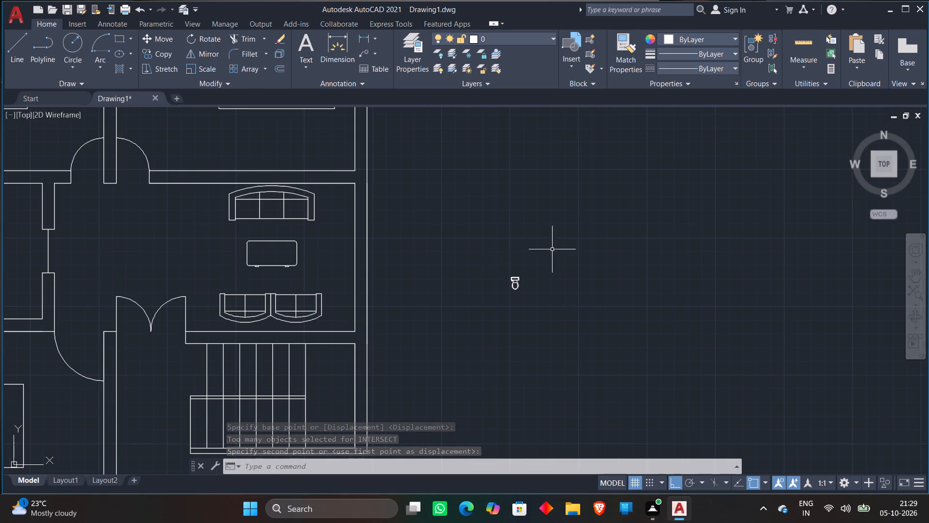
pyautogui.click(467, 249)
pyautogui.click(613, 345)
pyautogui.moveTo(610, 337); pyautogui.dragTo(600, 336, button='right')
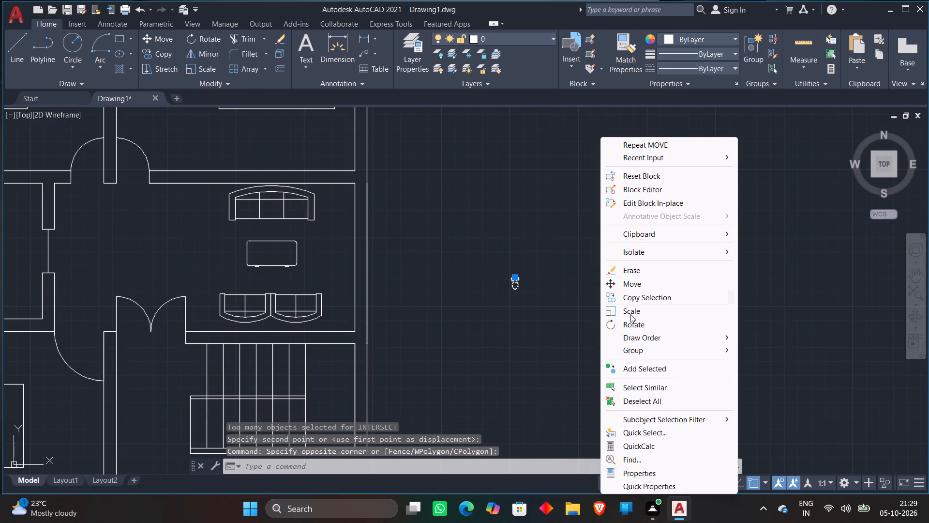
pyautogui.click(630, 324)
pyautogui.click(599, 314)
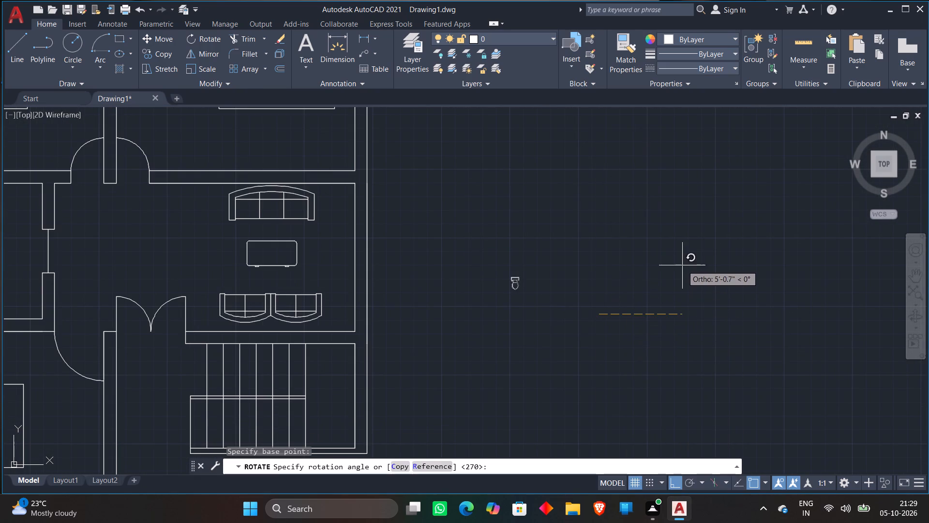
pyautogui.click(592, 206)
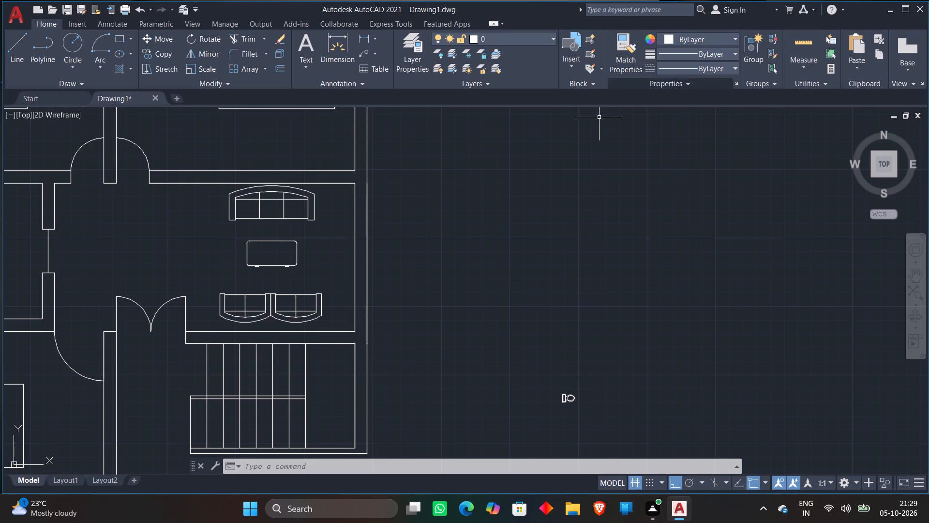
# Scale the rotated toilet block up by eye to between four and five times its size.
pyautogui.scroll(-2, 545, 209)
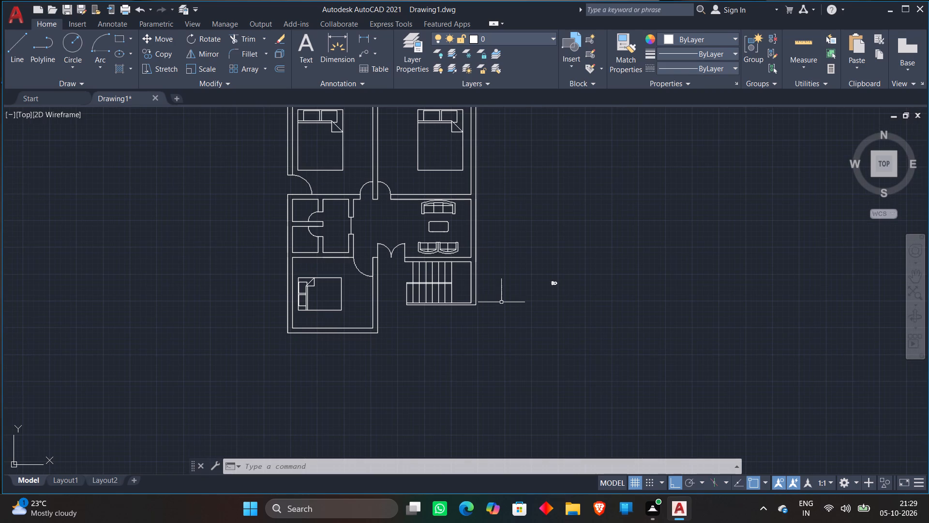
pyautogui.scroll(1, 501, 302)
pyautogui.click(522, 236)
pyautogui.click(672, 314)
pyautogui.rightClick(669, 309)
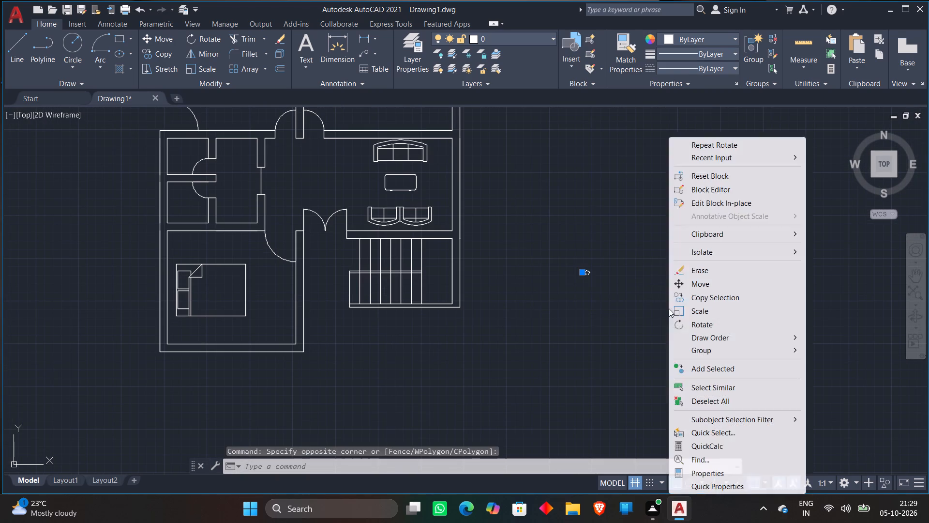
pyautogui.click(687, 310)
pyautogui.click(621, 268)
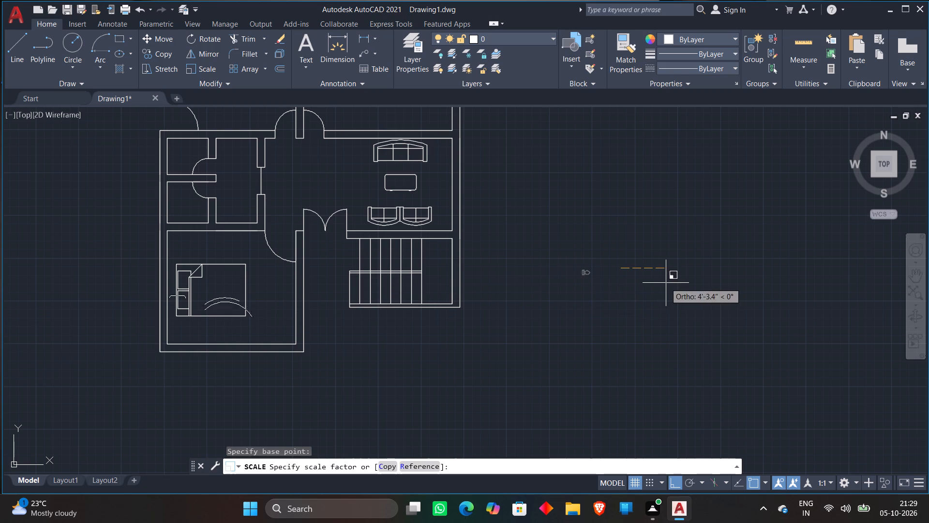
pyautogui.click(611, 286)
# Move the enlarged toilet about 14' straight east with Ortho on, clear of the staircase and east wall.
pyautogui.click(471, 291)
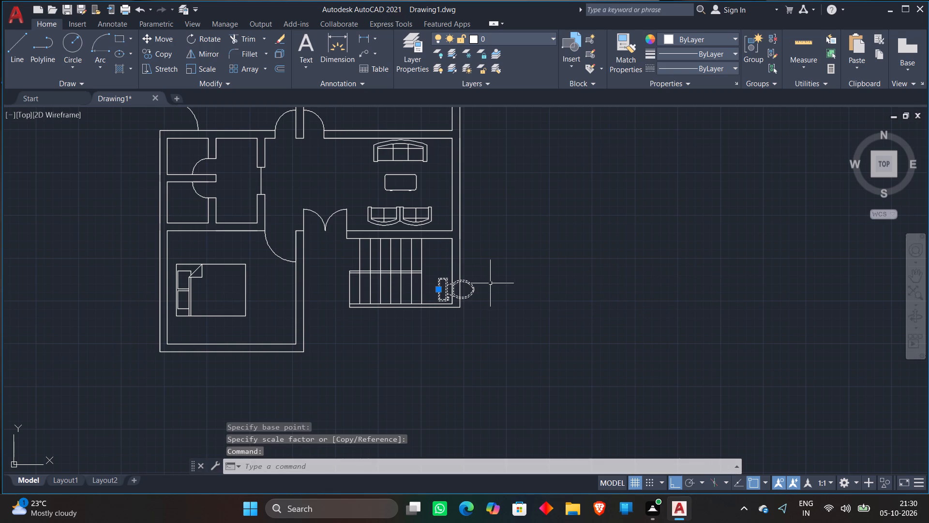
pyautogui.press('m')
pyautogui.press('Return')
pyautogui.click(491, 282)
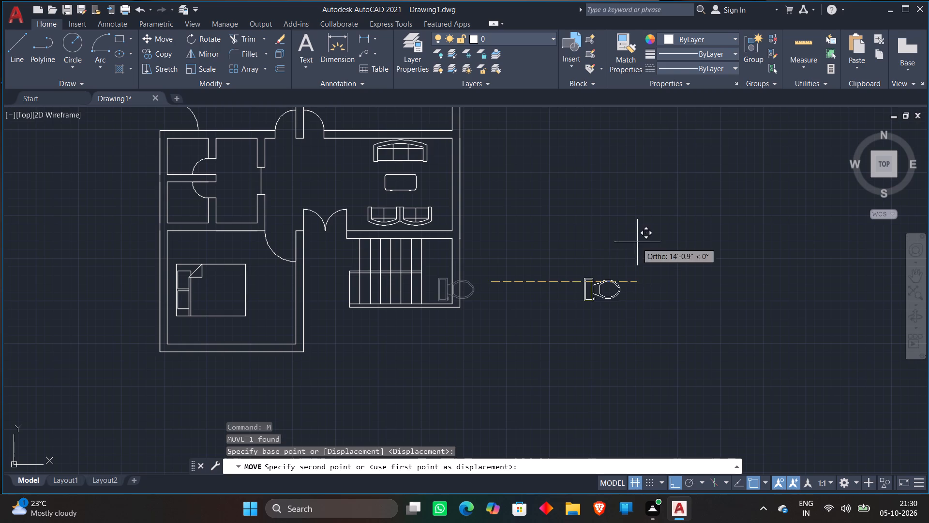
pyautogui.click(637, 242)
# Scale the toilet block down by eye to roughly half its size.
pyautogui.click(559, 273)
pyautogui.click(673, 367)
pyautogui.rightClick(672, 351)
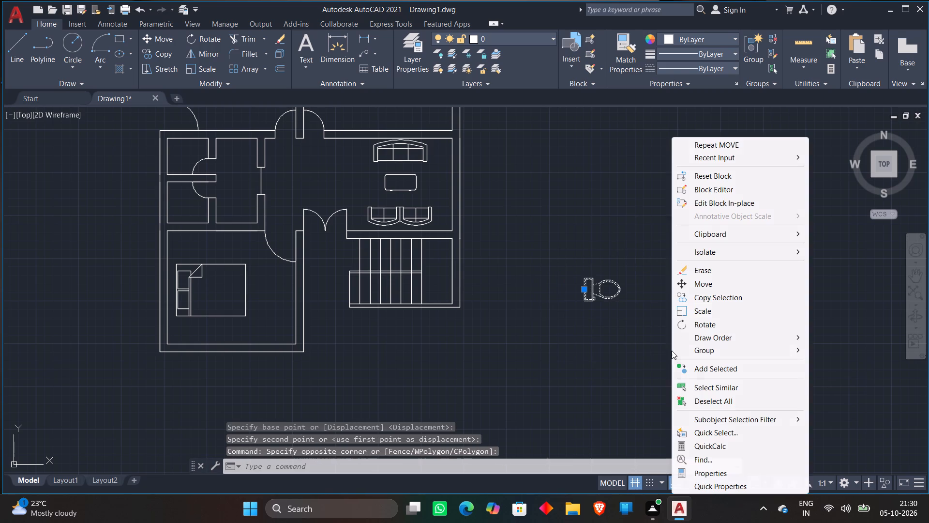
pyautogui.click(690, 308)
pyautogui.click(648, 297)
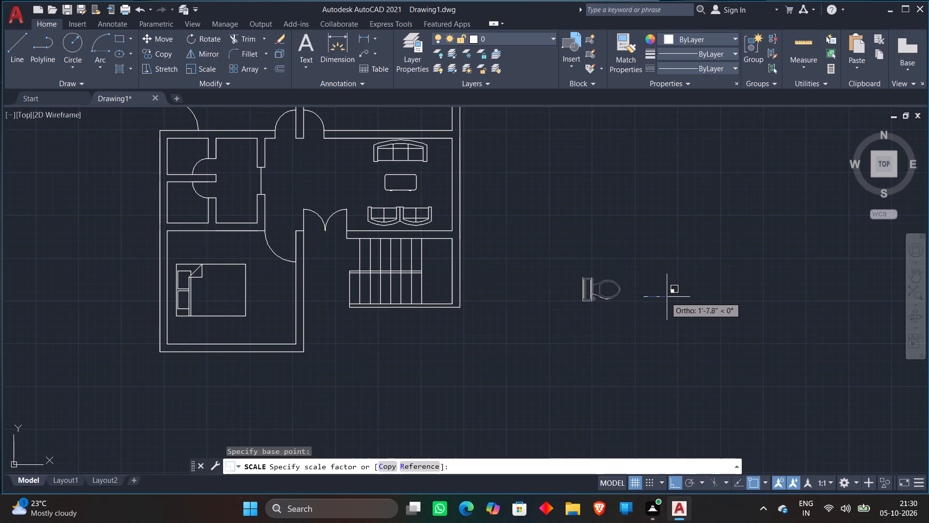
pyautogui.click(658, 297)
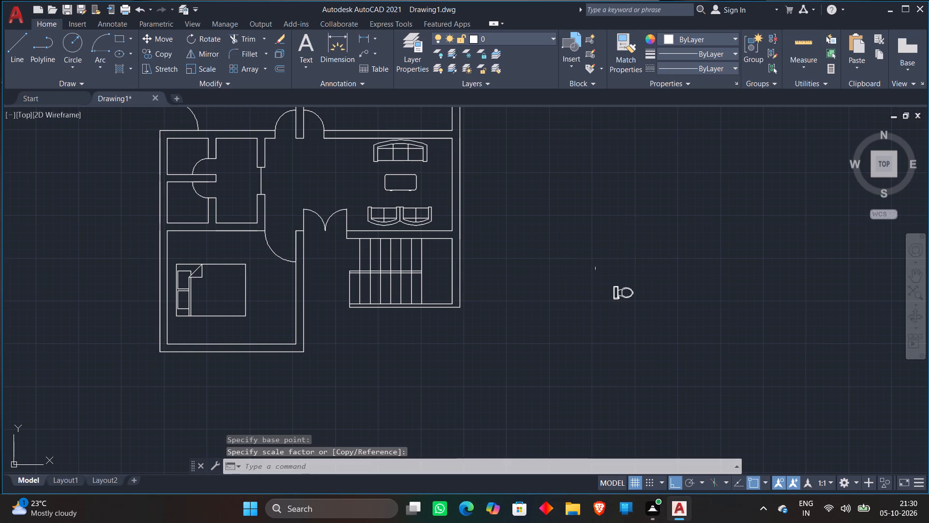
# Move the toilet into the northern small bathroom with Ortho off, close to its northwest corner and with the tank toward the west wall.
pyautogui.click(622, 298)
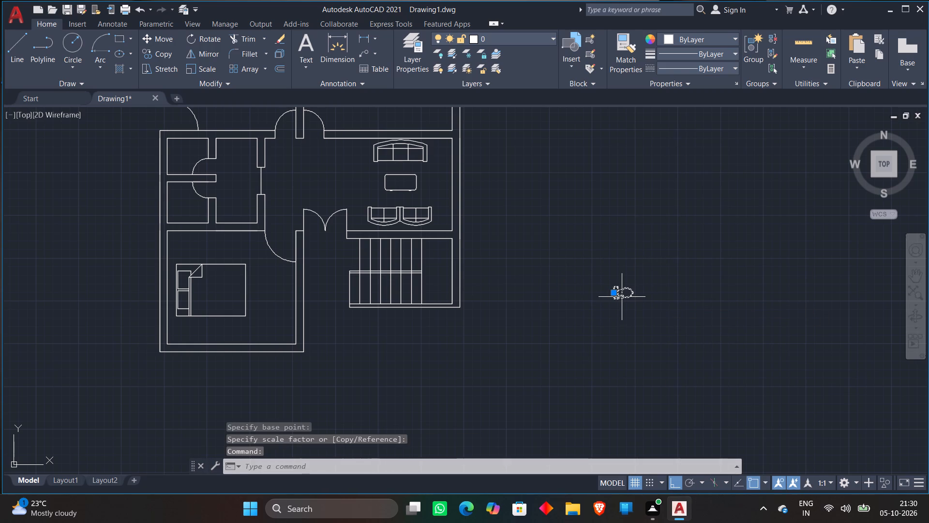
pyautogui.press('m')
pyautogui.press('Return')
pyautogui.click(622, 297)
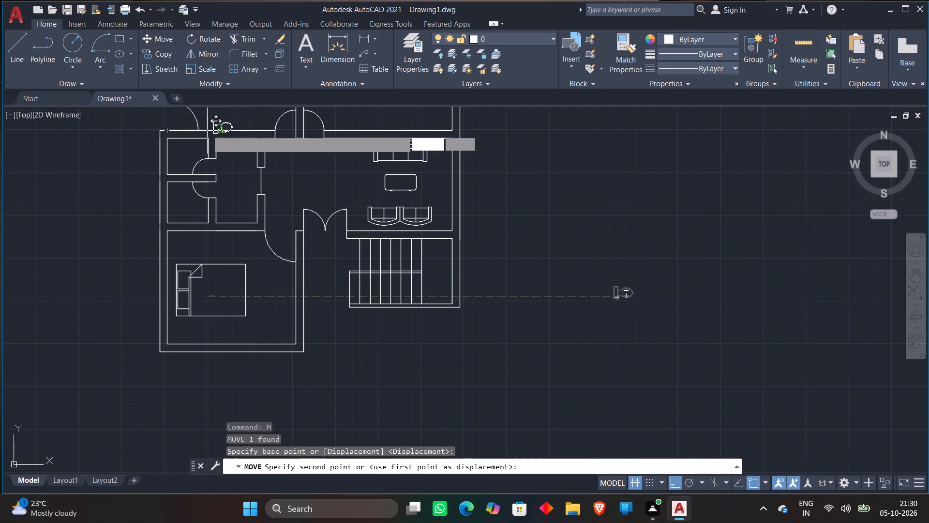
pyautogui.press('F8')
pyautogui.scroll(3, 203, 152)
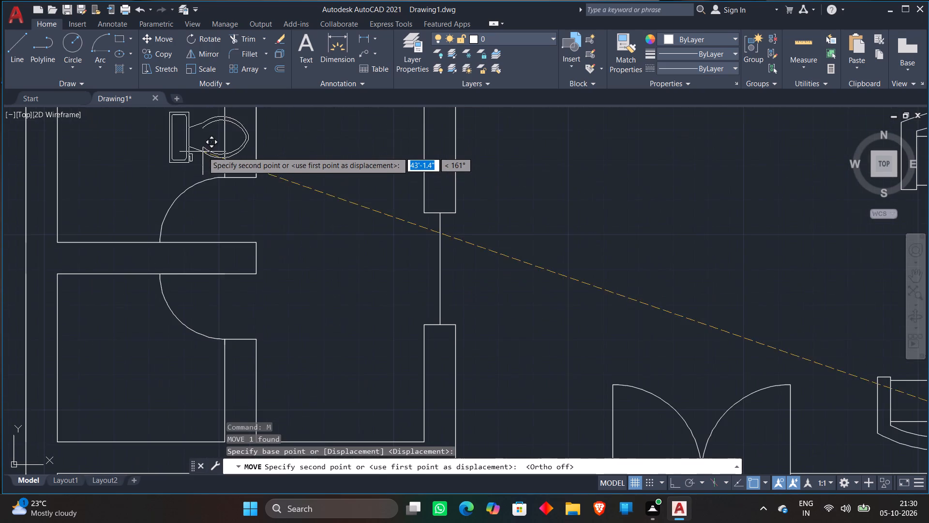
pyautogui.scroll(-1, 122, 164)
pyautogui.click(113, 160)
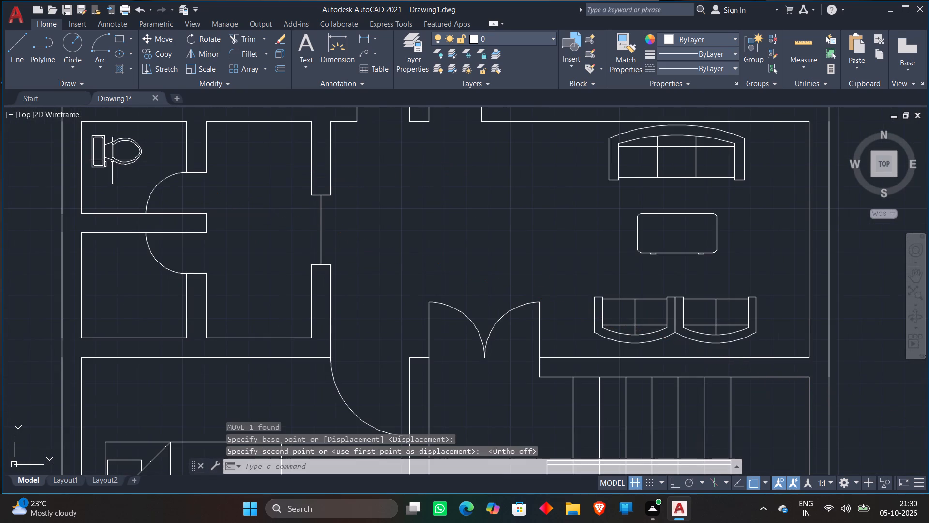
# Examine the toilet's placement and the overall layout of the furnished floor plan.
pyautogui.scroll(-2, 433, 235)
pyautogui.scroll(1, 306, 206)
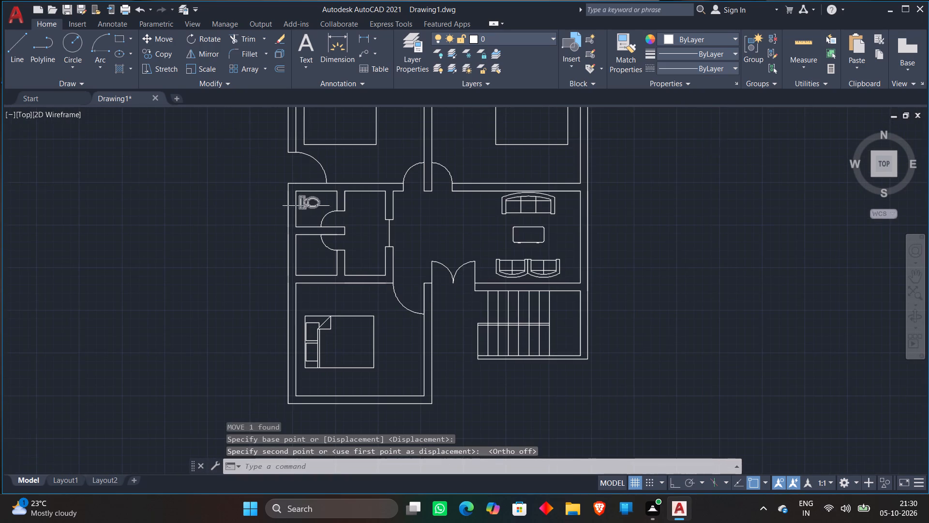
pyautogui.scroll(1, 306, 206)
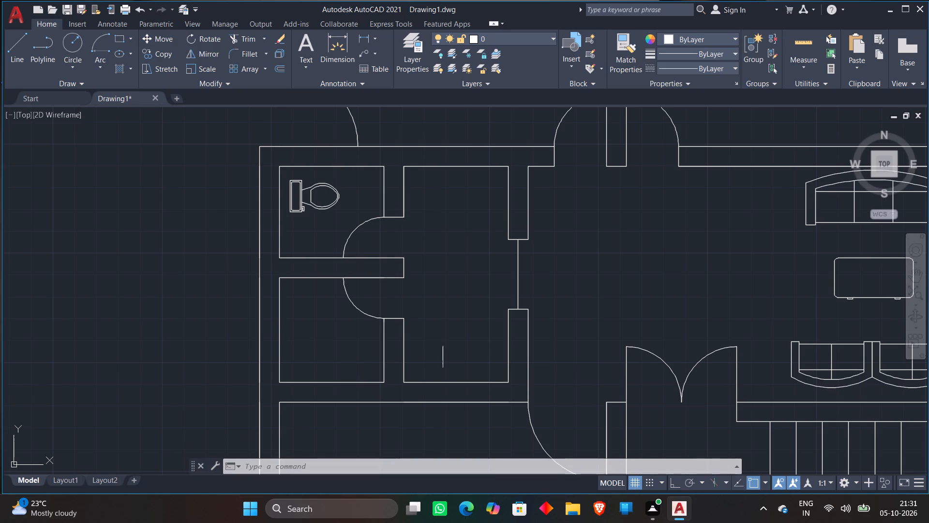
pyautogui.scroll(-2, 438, 346)
pyautogui.scroll(-1, 509, 337)
pyautogui.scroll(-2, 711, 283)
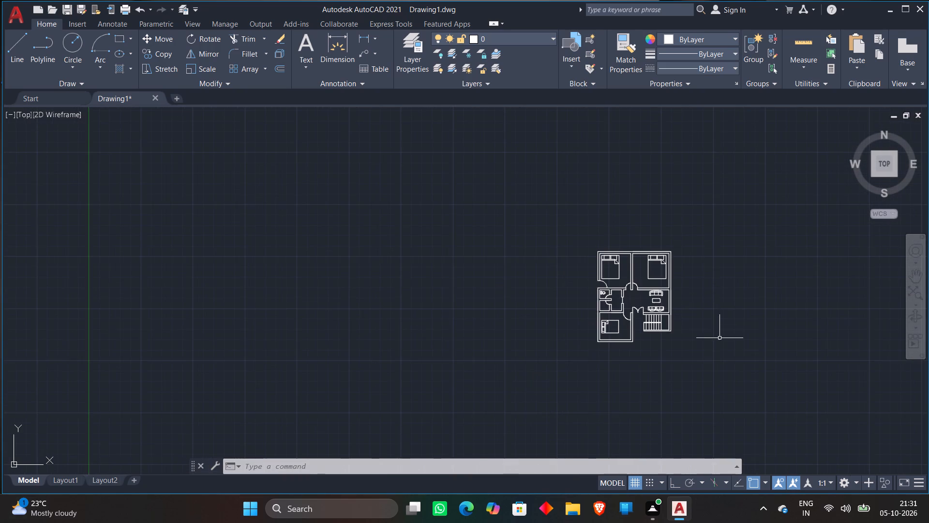
pyautogui.scroll(2, 719, 338)
pyautogui.moveTo(548, 357); pyautogui.dragTo(570, 379, button='middle')
pyautogui.scroll(1, 541, 270)
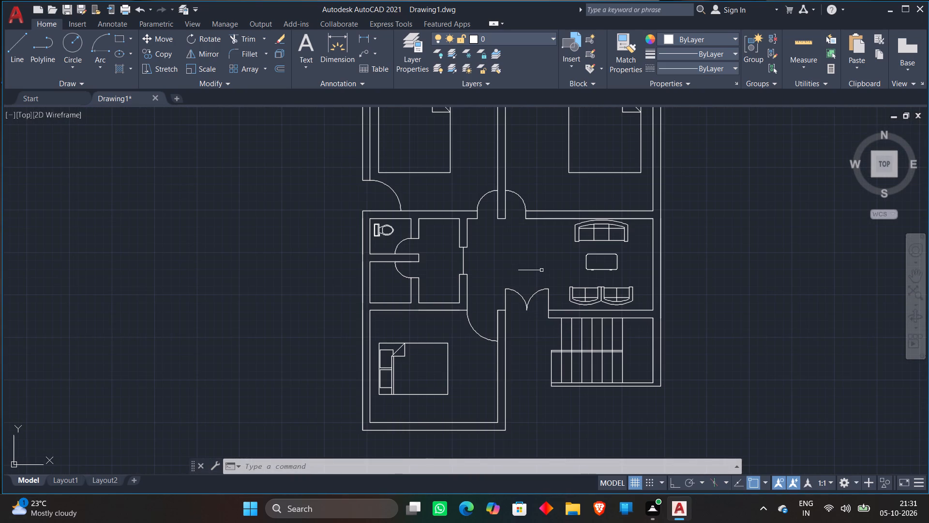
pyautogui.scroll(-1, 541, 270)
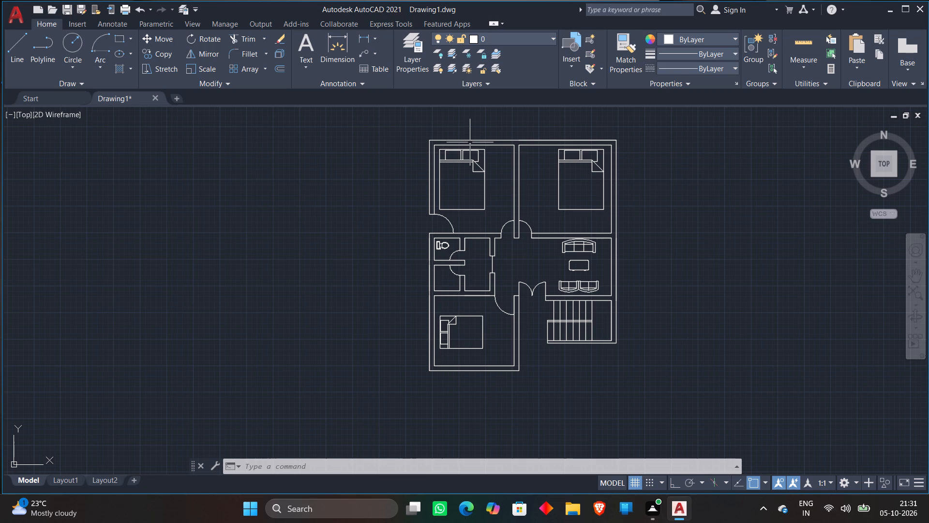
# Draw a vertical line about 1'-5" long across the northwest room's north wall, near its west corner, with Ortho on.
pyautogui.scroll(2, 470, 143)
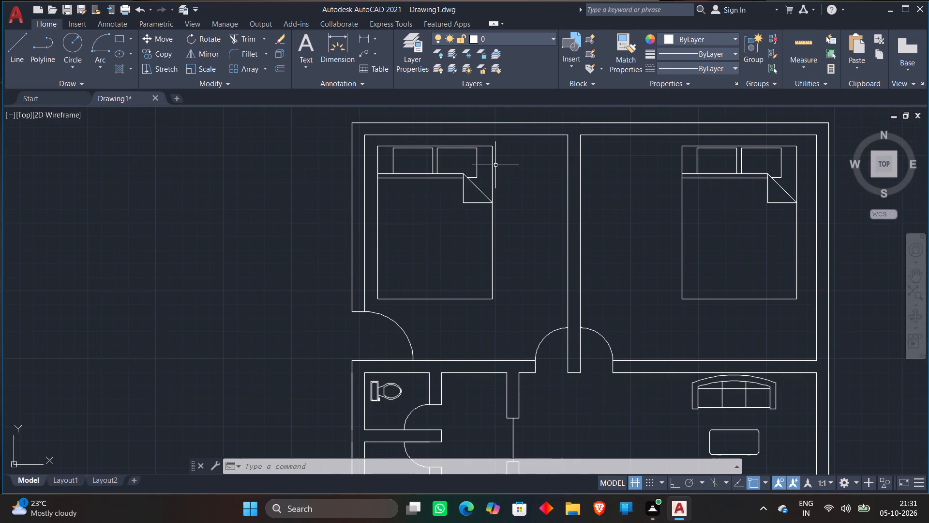
pyautogui.press('l')
pyautogui.press('Return')
pyautogui.scroll(2, 390, 143)
pyautogui.moveTo(390, 142); pyautogui.dragTo(401, 181, button='middle')
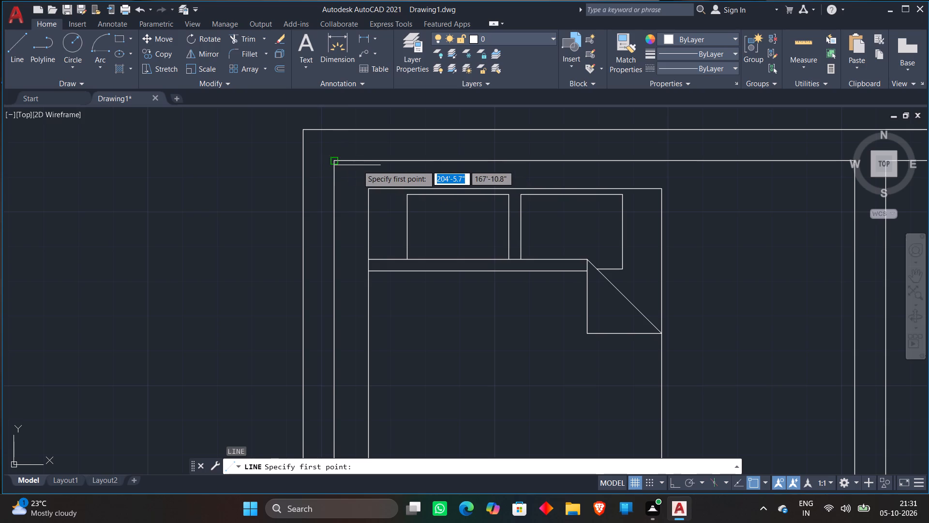
pyautogui.click(360, 172)
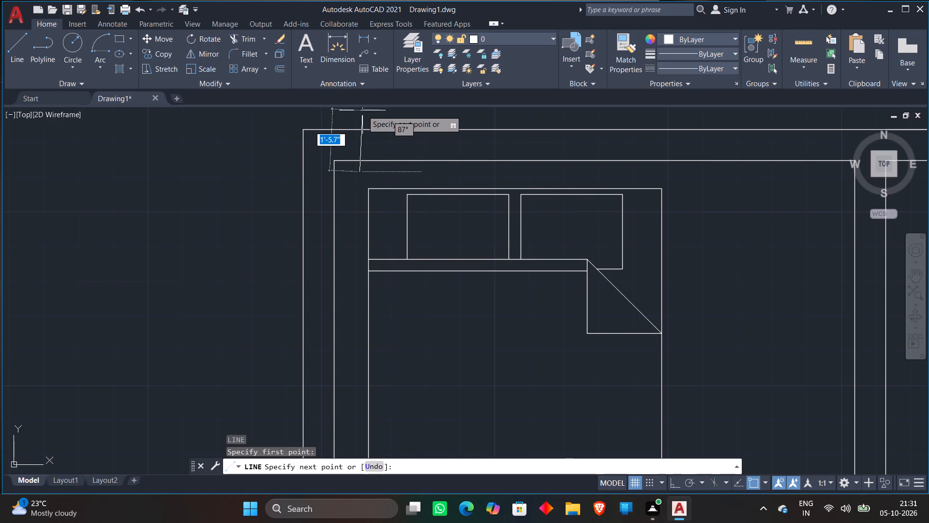
pyautogui.press('F8')
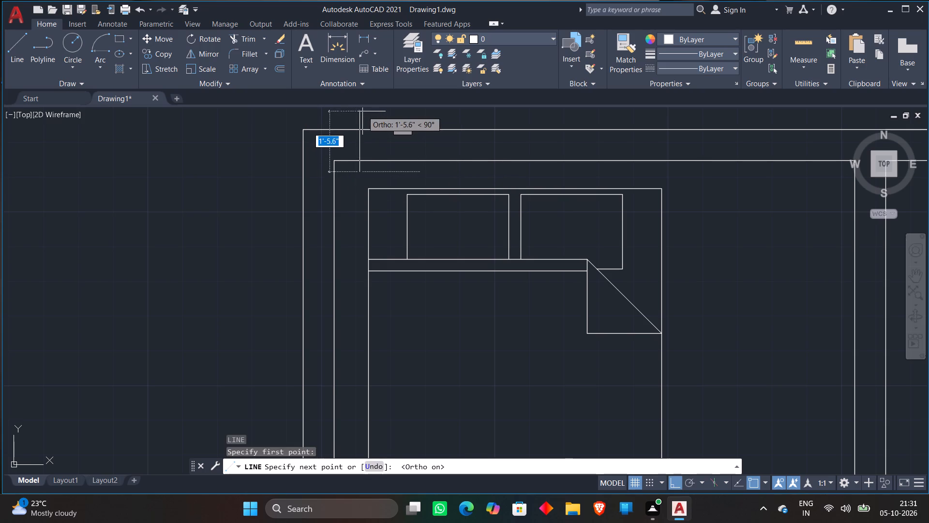
pyautogui.click(362, 115)
pyautogui.press('Escape')
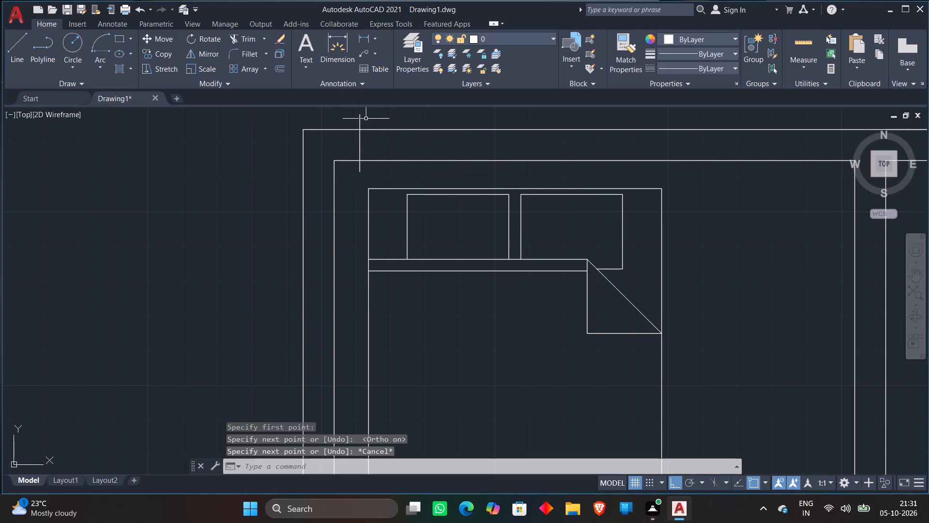
# Draw a second vertical line about 1'-5" long across the same north wall, above the eastern part of the bed.
pyautogui.press('l')
pyautogui.press('Return')
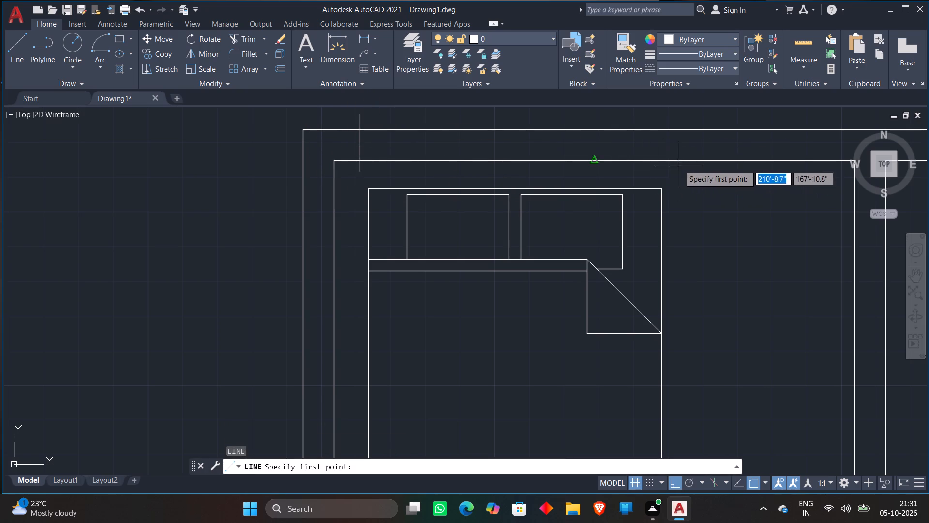
pyautogui.click(594, 170)
pyautogui.click(579, 109)
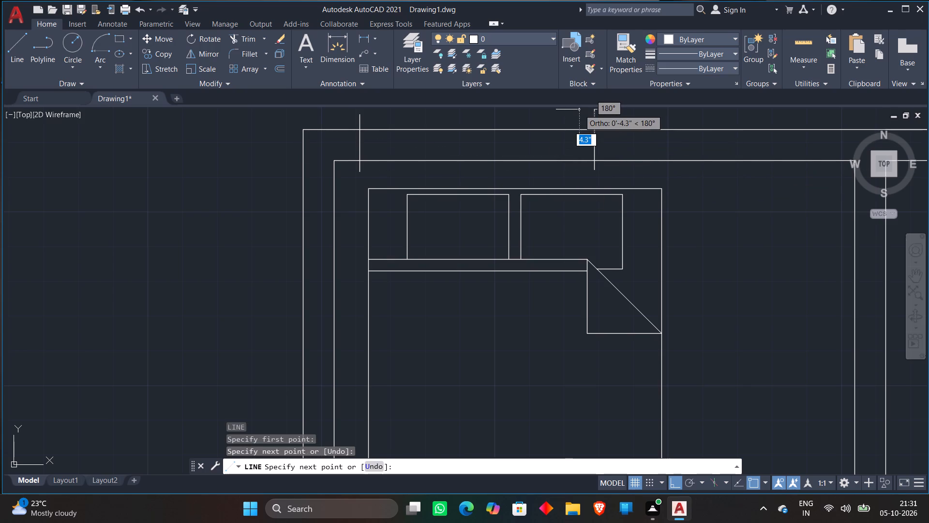
pyautogui.press('Escape')
# Draw a short horizontal line across the northwest room's west wall, beside the middle of the bed.
pyautogui.scroll(-2, 569, 125)
pyautogui.press('l')
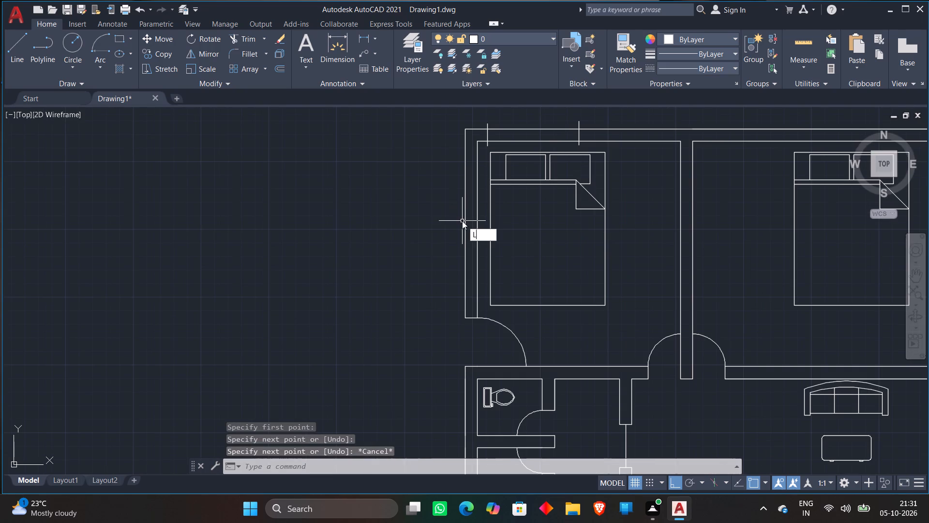
pyautogui.press('Return')
pyautogui.scroll(2, 462, 223)
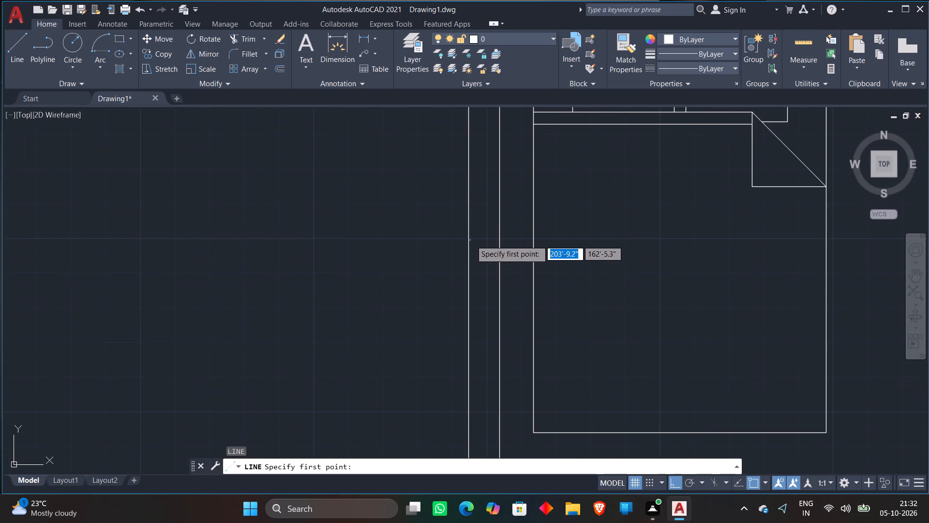
pyautogui.click(466, 224)
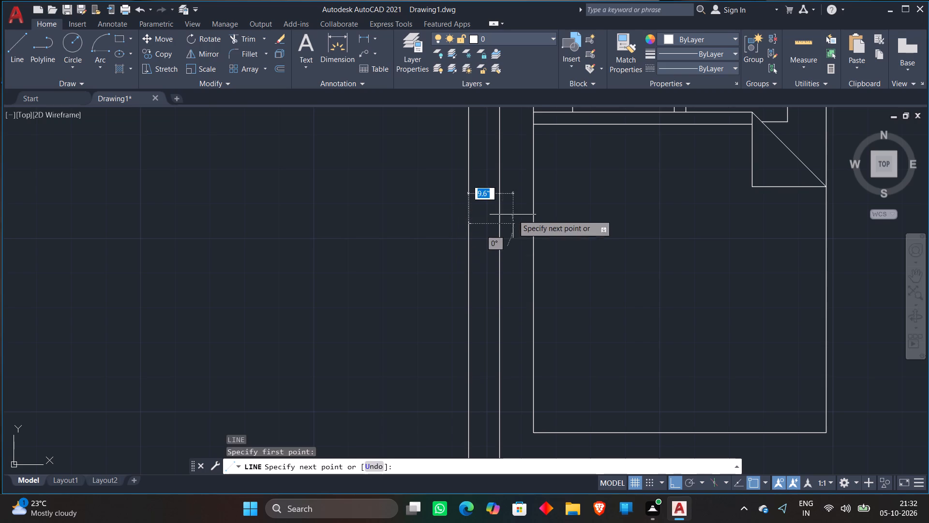
pyautogui.click(514, 215)
pyautogui.press('Escape')
# Draw a second horizontal line about 1'-2" long across the same west wall, between the first one and the door.
pyautogui.press('l')
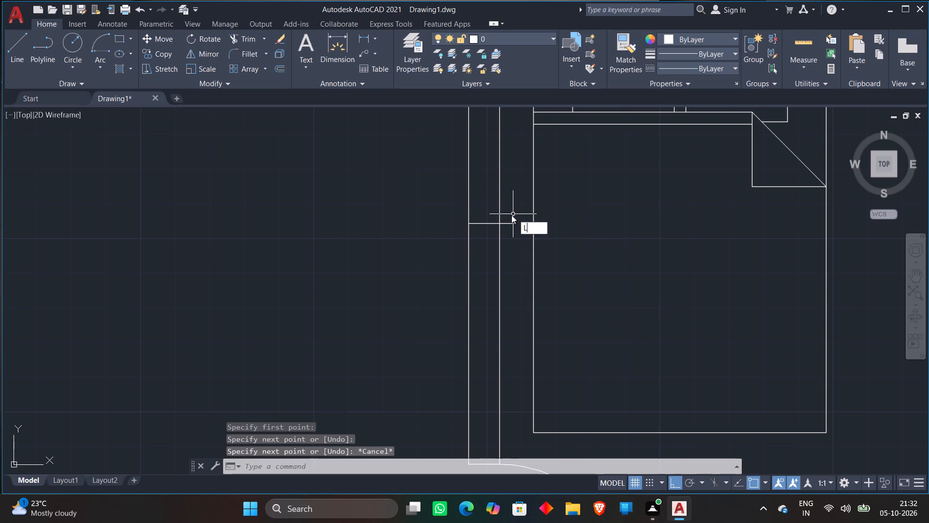
pyautogui.press('Return')
pyautogui.scroll(-3, 457, 341)
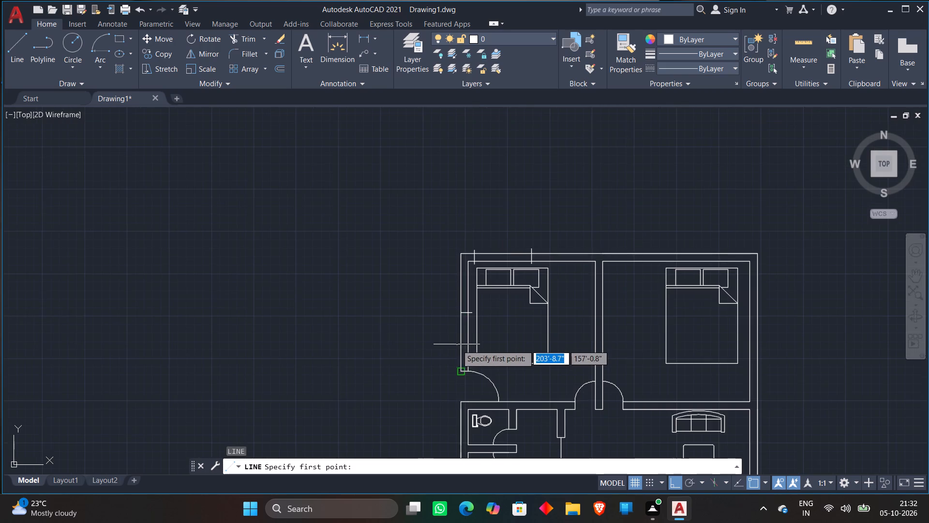
pyautogui.scroll(3, 456, 346)
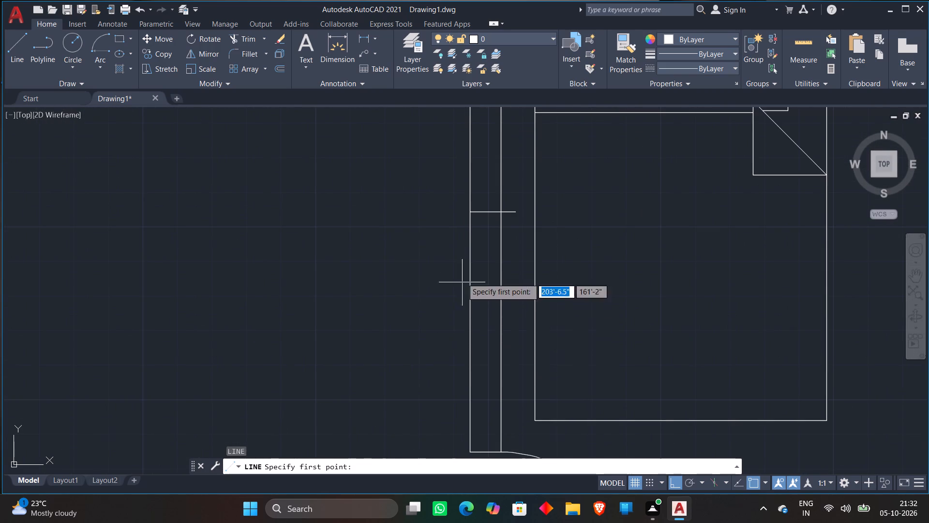
pyautogui.click(465, 315)
pyautogui.click(517, 315)
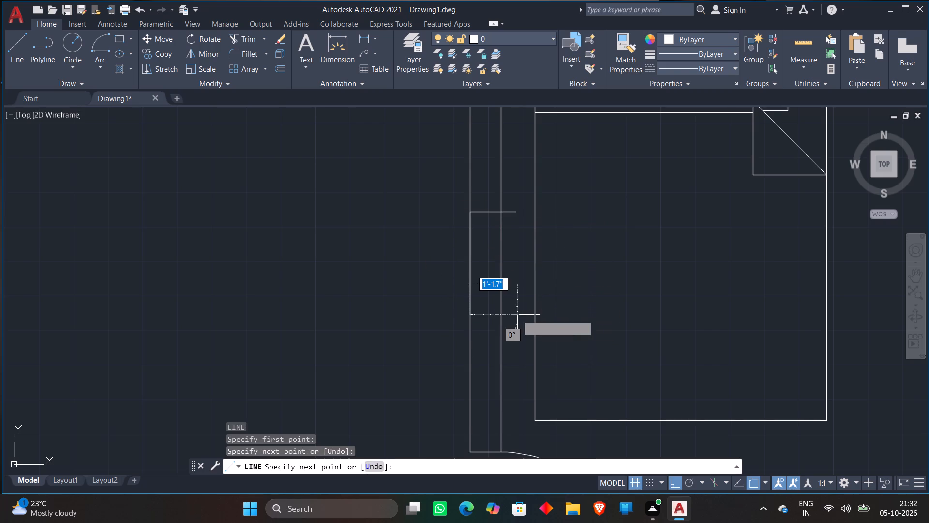
# Offset the short horizontal line across the northwest room's west wall by 2' to both its south and north sides.
pyautogui.press('Escape')
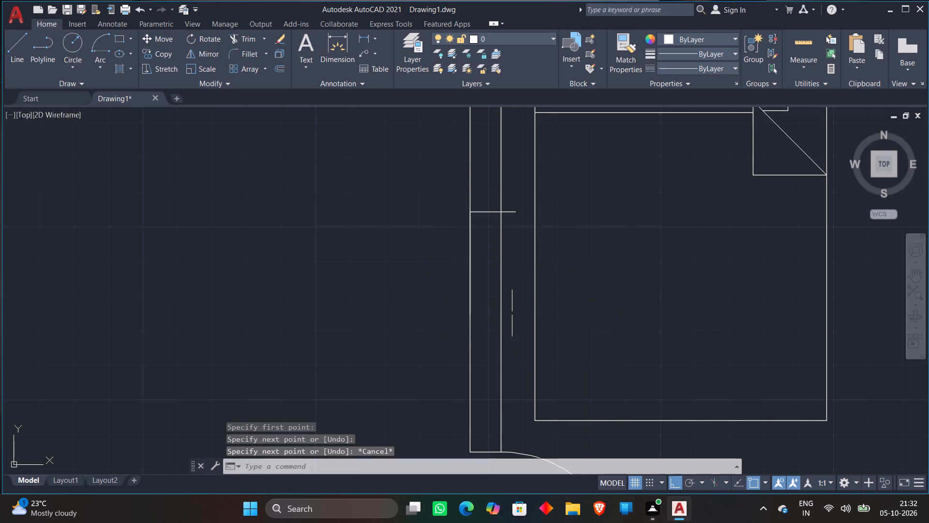
pyautogui.scroll(-1, 480, 316)
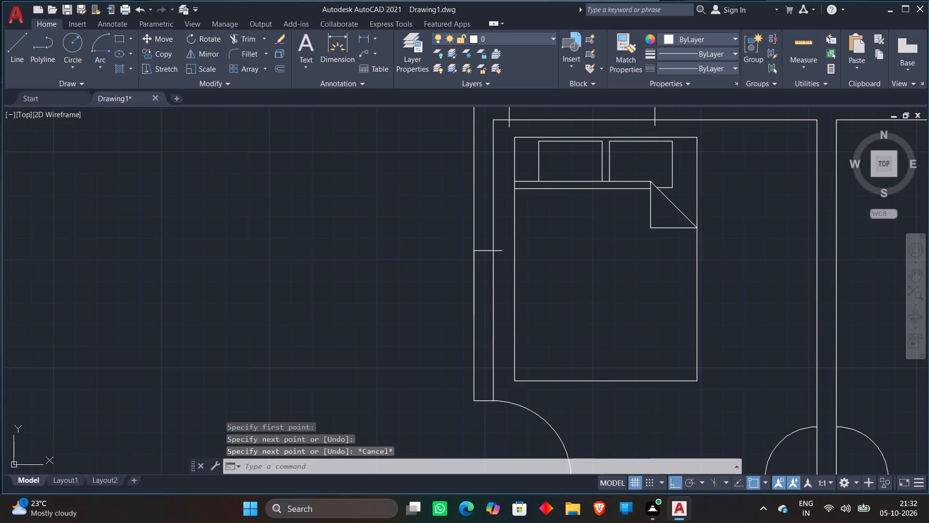
pyautogui.press('o')
pyautogui.press('Return')
pyautogui.write("2'")
pyautogui.press('Return')
pyautogui.click(483, 251)
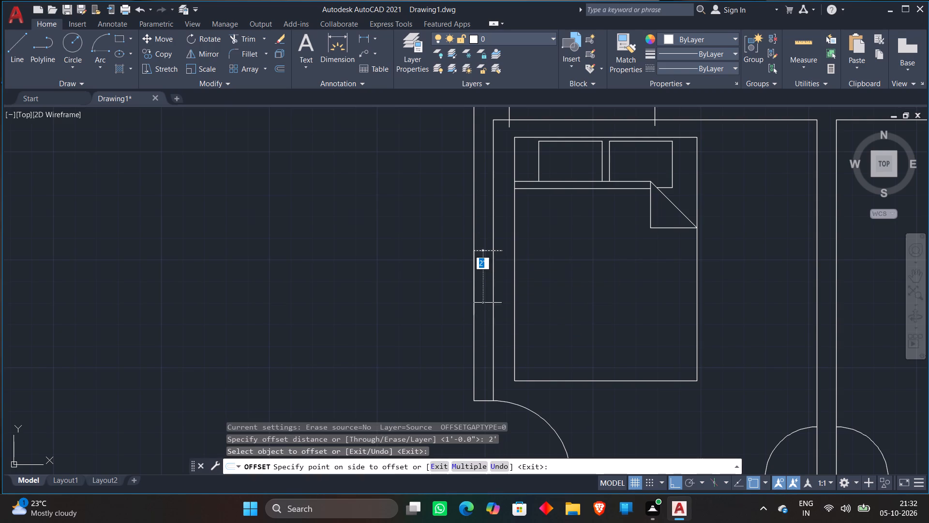
pyautogui.click(482, 292)
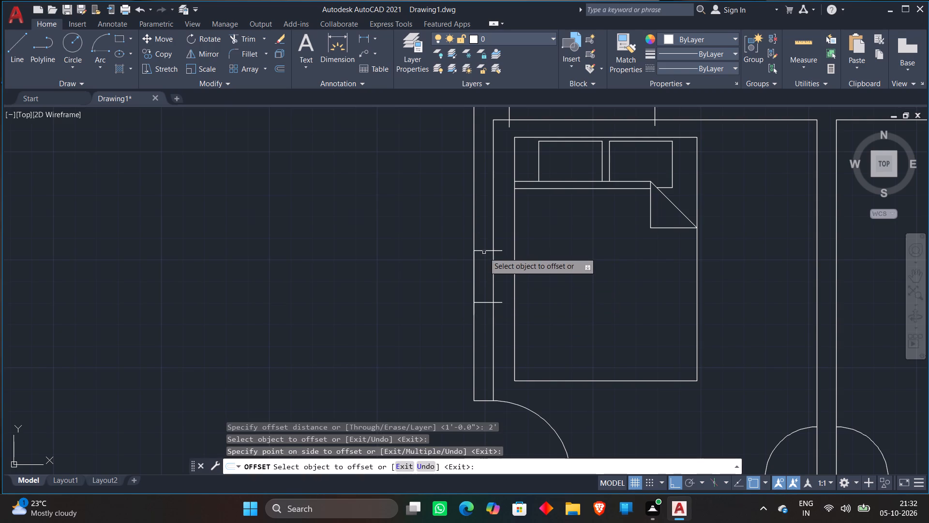
pyautogui.click(484, 252)
pyautogui.click(484, 221)
pyautogui.press('Escape')
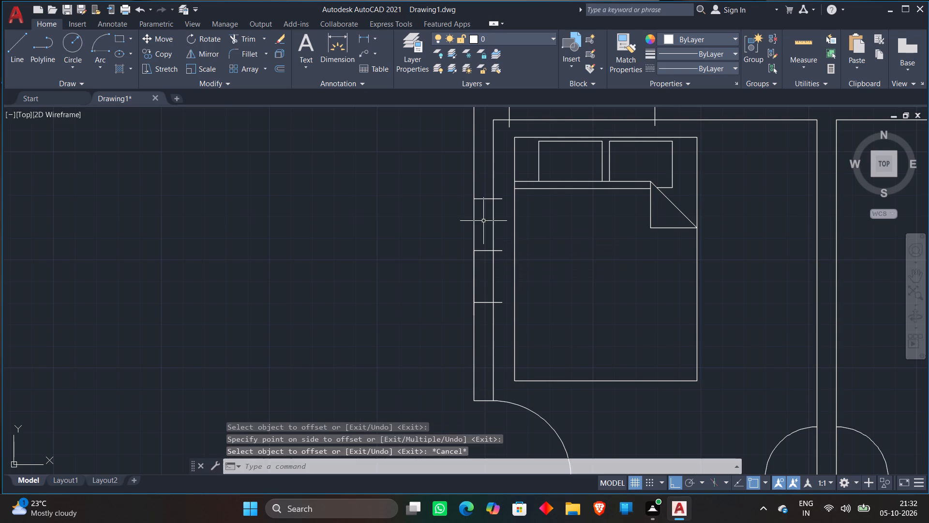
# Delete the original middle line between the two offset lines on the northwest room's west wall.
pyautogui.click(485, 251)
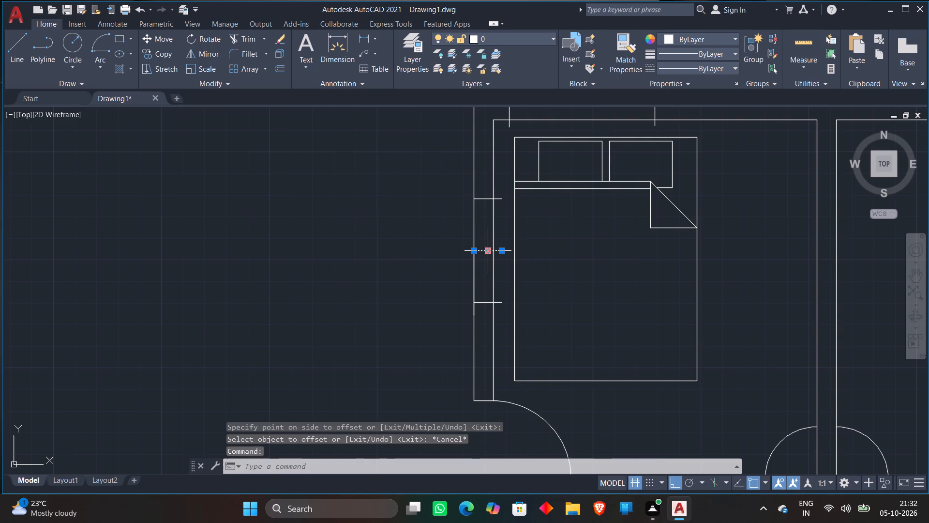
pyautogui.press('Delete')
# Draw two short vertical lines across the northeast room's north wall, one above the bed's western part and one near its eastern edge.
pyautogui.scroll(-2, 570, 220)
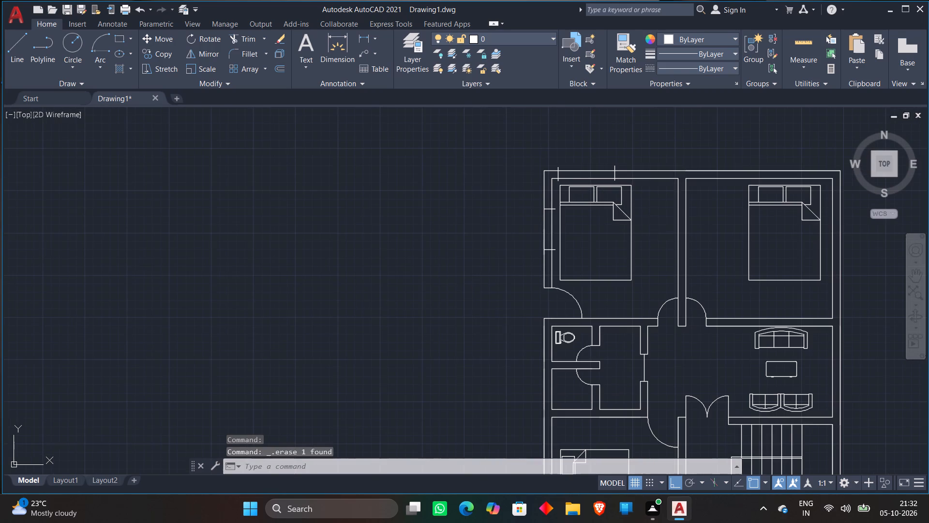
pyautogui.moveTo(694, 198); pyautogui.dragTo(435, 250, button='middle')
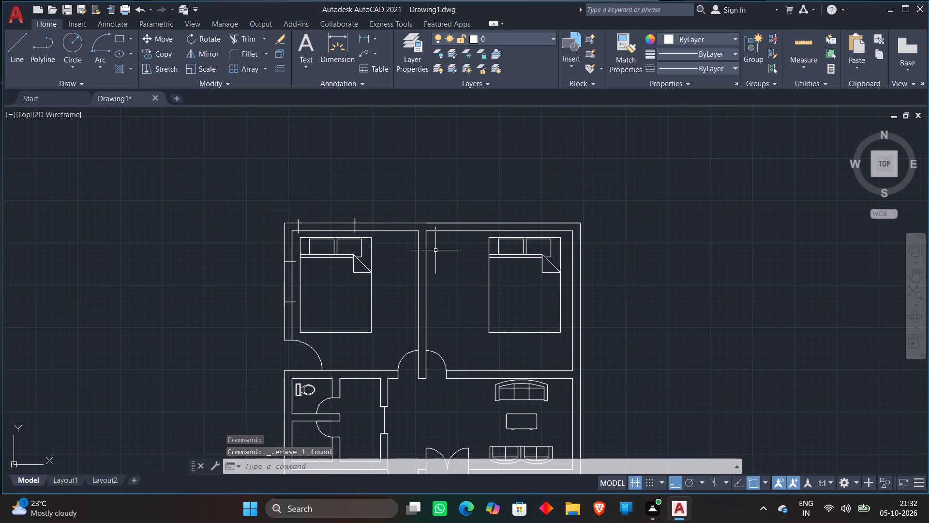
pyautogui.press('l')
pyautogui.press('Return')
pyautogui.scroll(2, 551, 216)
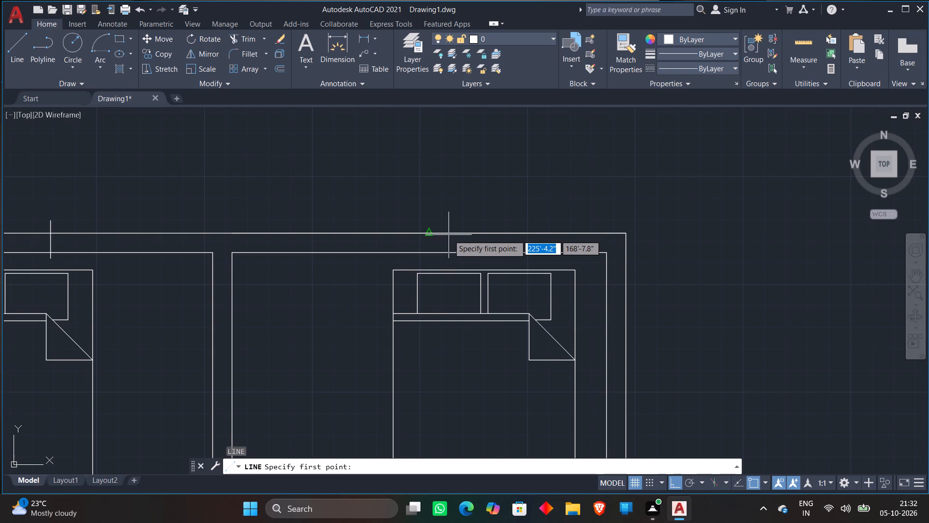
pyautogui.click(431, 215)
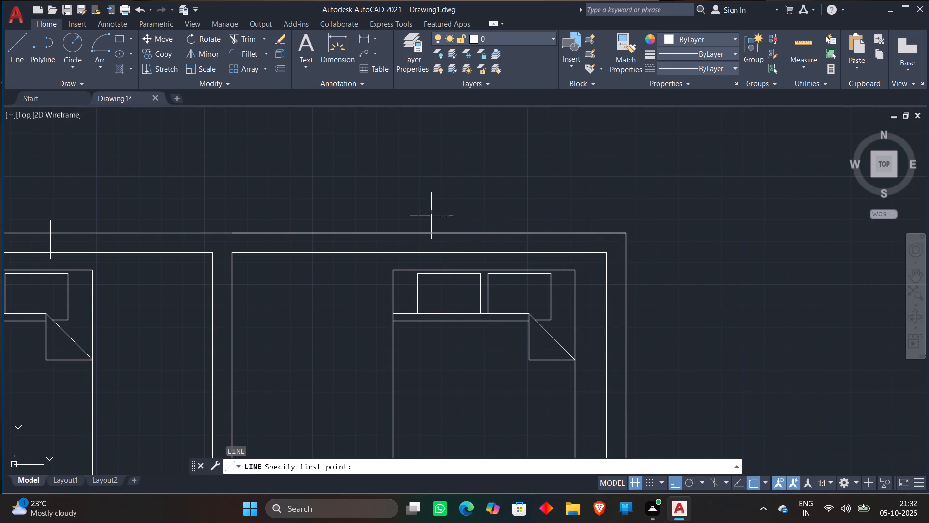
pyautogui.click(444, 261)
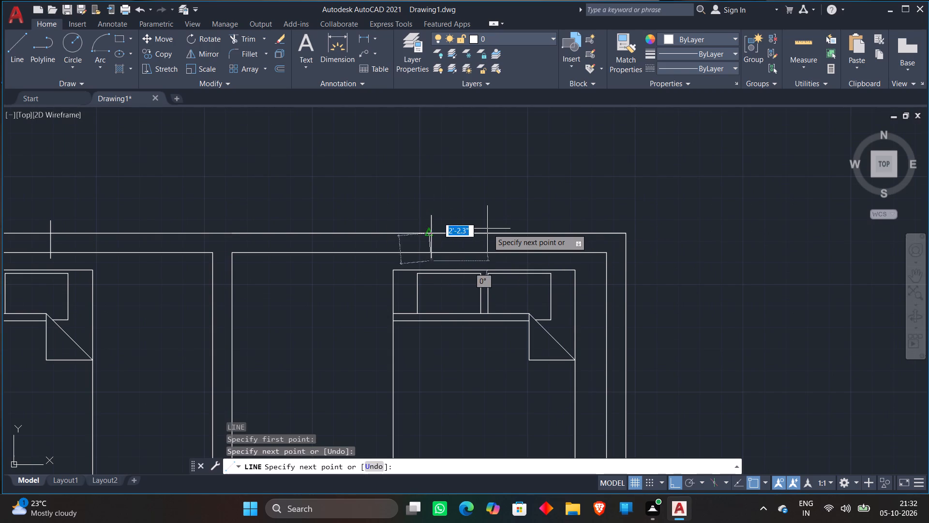
pyautogui.press('Escape')
pyautogui.press('space')
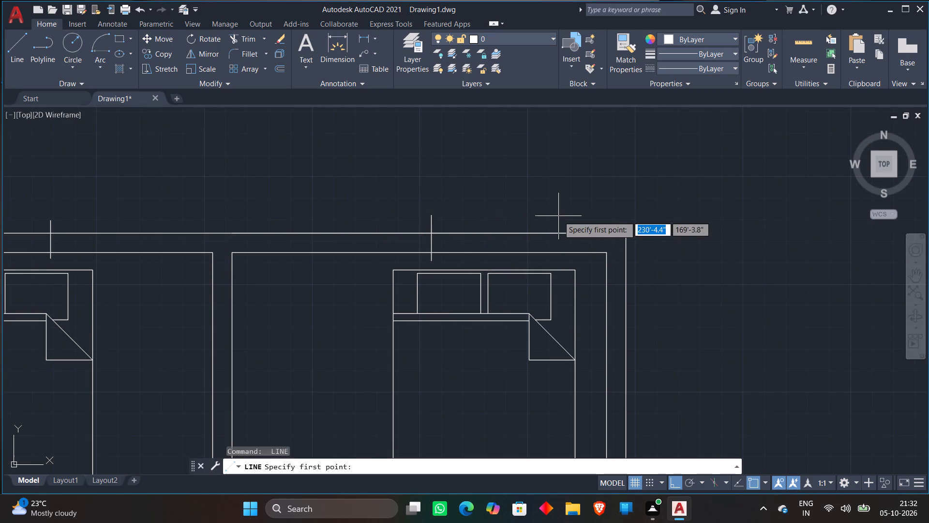
pyautogui.click(558, 216)
pyautogui.click(561, 261)
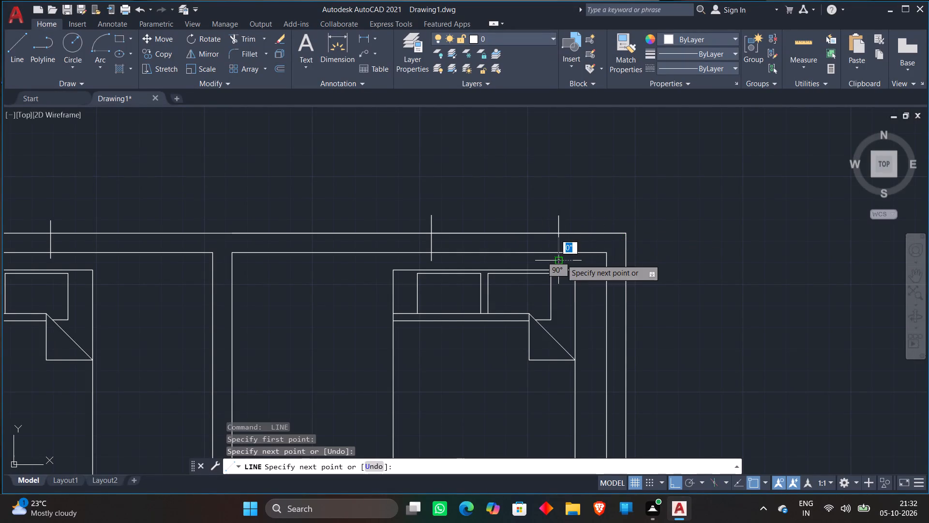
pyautogui.press('space')
# Draw two short horizontal lines across the northeast room's east wall, one just south of the bed's folded corner and one beside its lower part.
pyautogui.scroll(-1, 609, 208)
pyautogui.scroll(1, 618, 279)
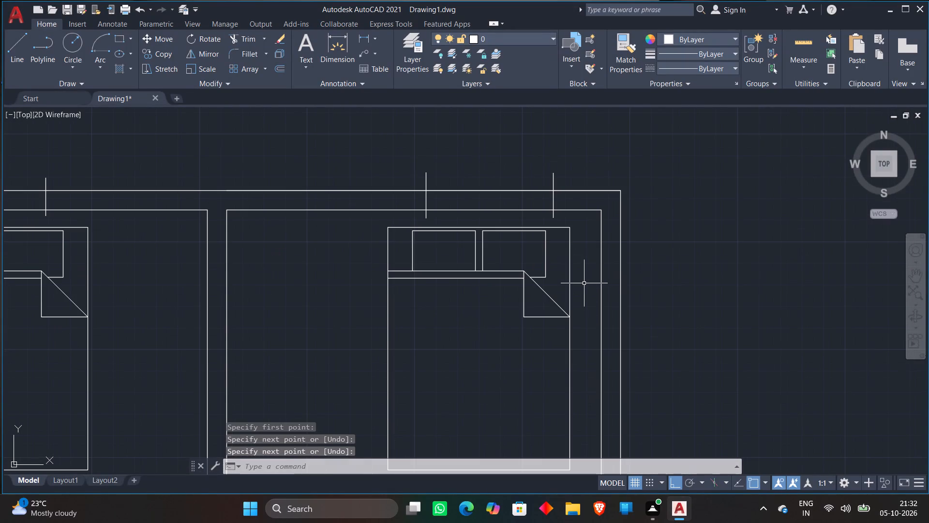
pyautogui.press('space')
pyautogui.scroll(-1, 602, 297)
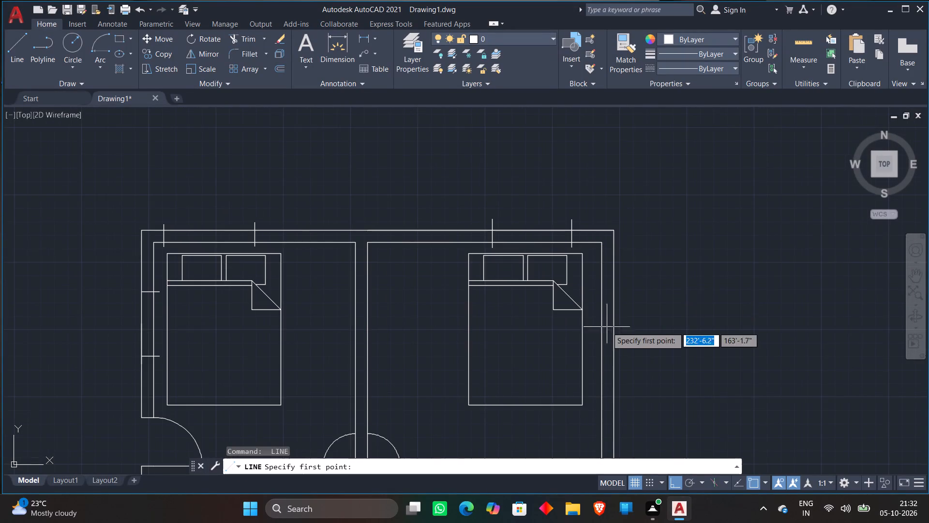
pyautogui.scroll(2, 597, 327)
pyautogui.click(584, 315)
pyautogui.click(688, 308)
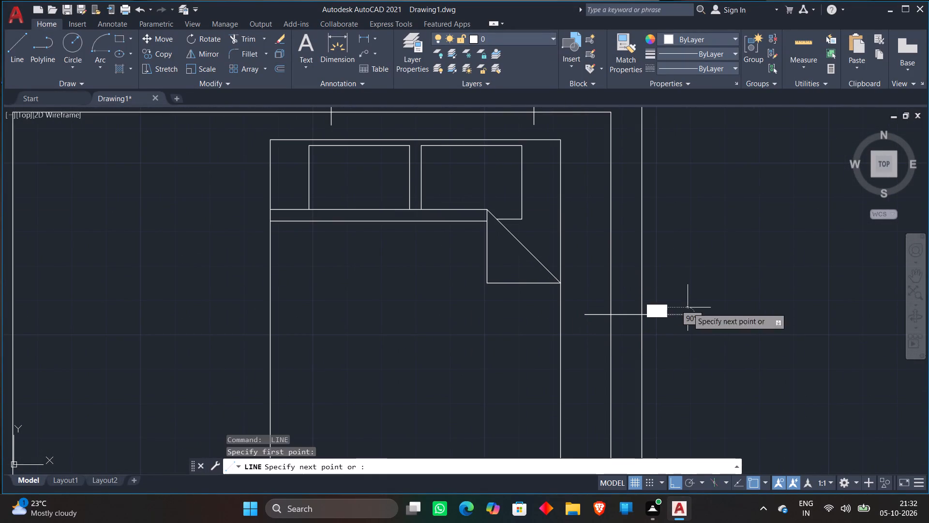
pyautogui.press('space')
pyautogui.scroll(-1, 680, 313)
pyautogui.press('space')
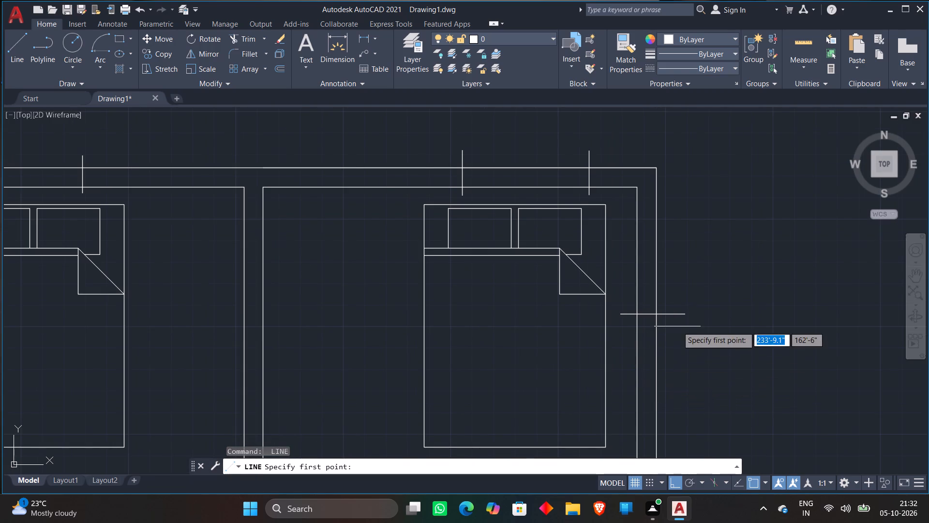
pyautogui.moveTo(678, 326); pyautogui.dragTo(684, 222, button='middle')
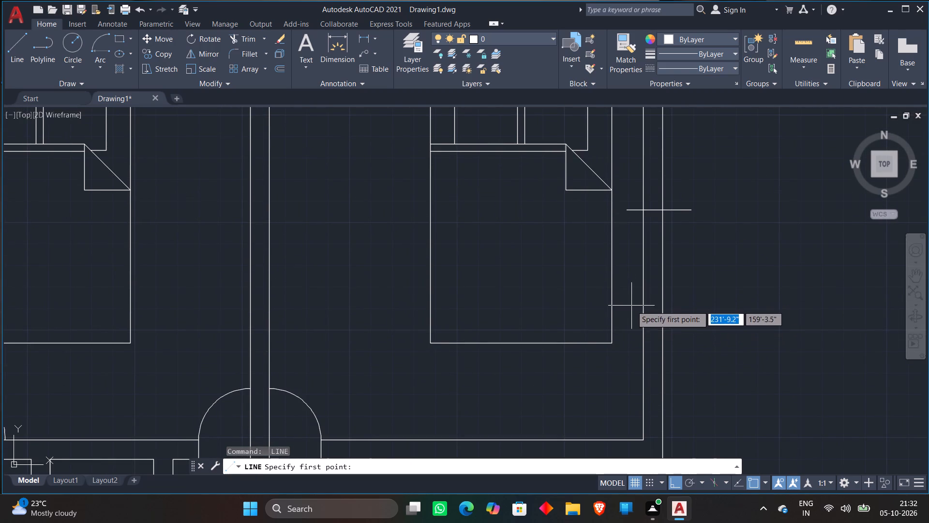
pyautogui.click(631, 306)
pyautogui.click(697, 295)
pyautogui.press('space')
# Draw a horizontal line across the living room's east wall, about level with the front of the three-seat sofa.
pyautogui.scroll(-2, 697, 294)
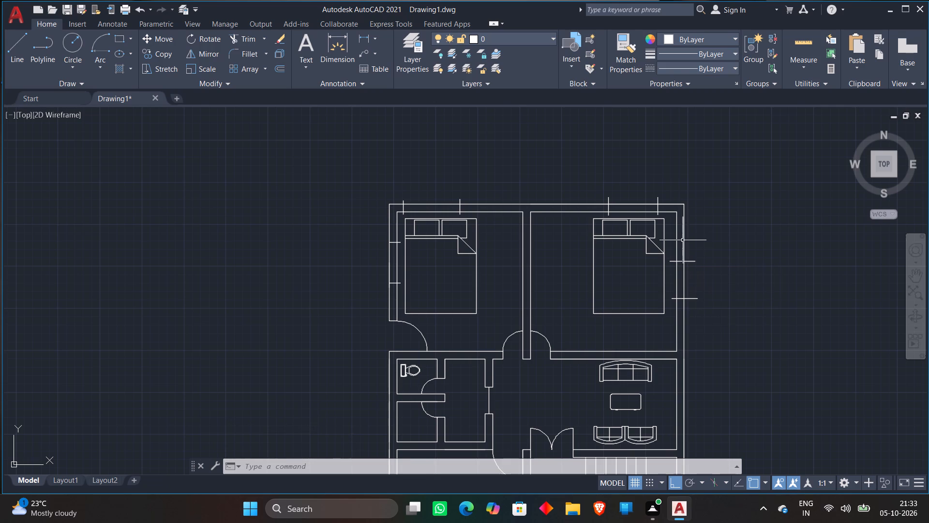
pyautogui.scroll(-1, 681, 245)
pyautogui.scroll(1, 669, 331)
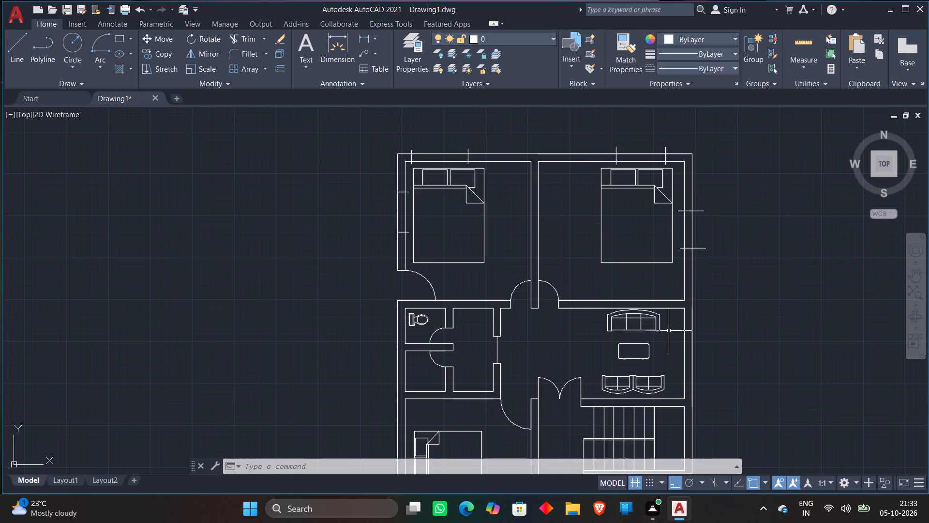
pyautogui.scroll(1, 669, 331)
pyautogui.moveTo(668, 330); pyautogui.dragTo(649, 273, button='middle')
pyautogui.scroll(1, 649, 274)
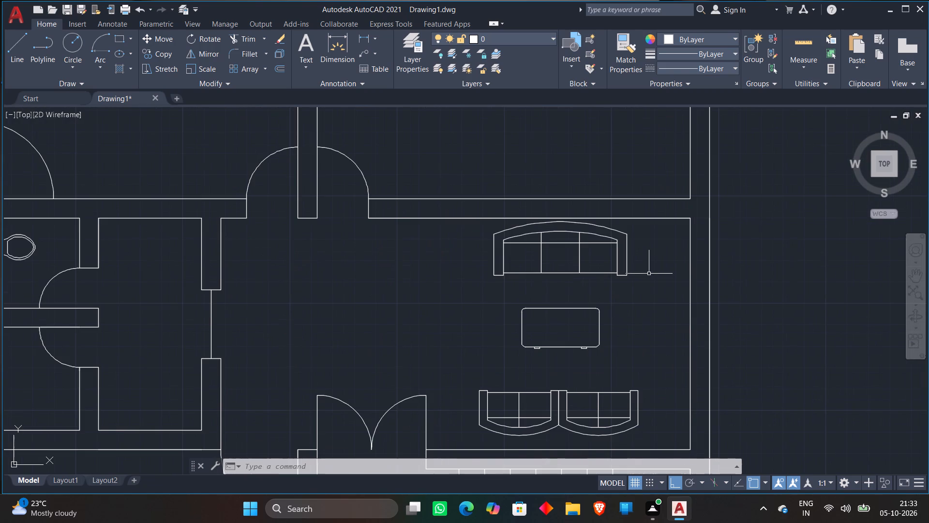
pyautogui.scroll(-1, 651, 272)
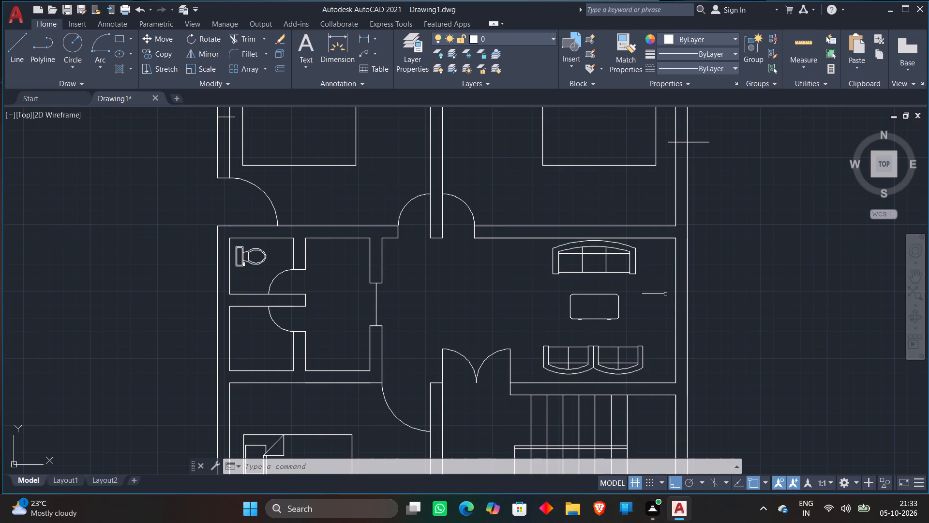
pyautogui.scroll(1, 665, 293)
pyautogui.press('space')
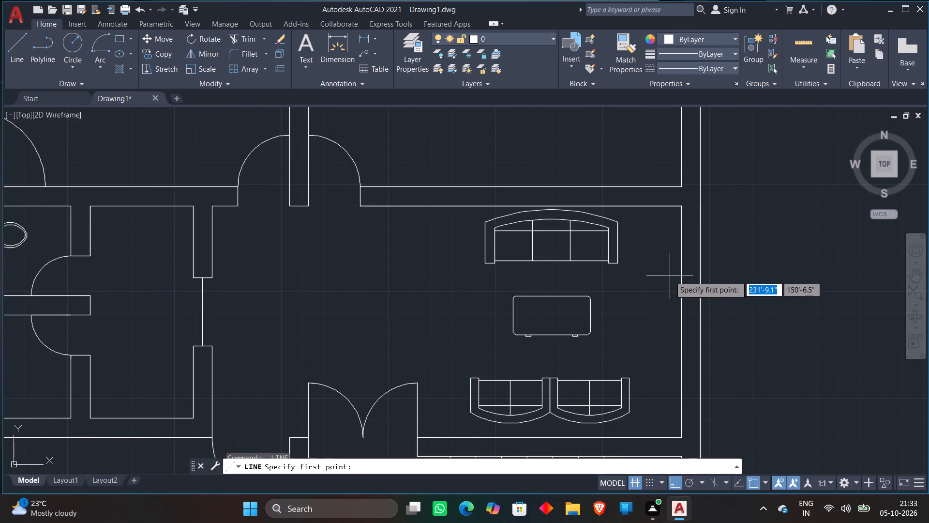
pyautogui.click(669, 268)
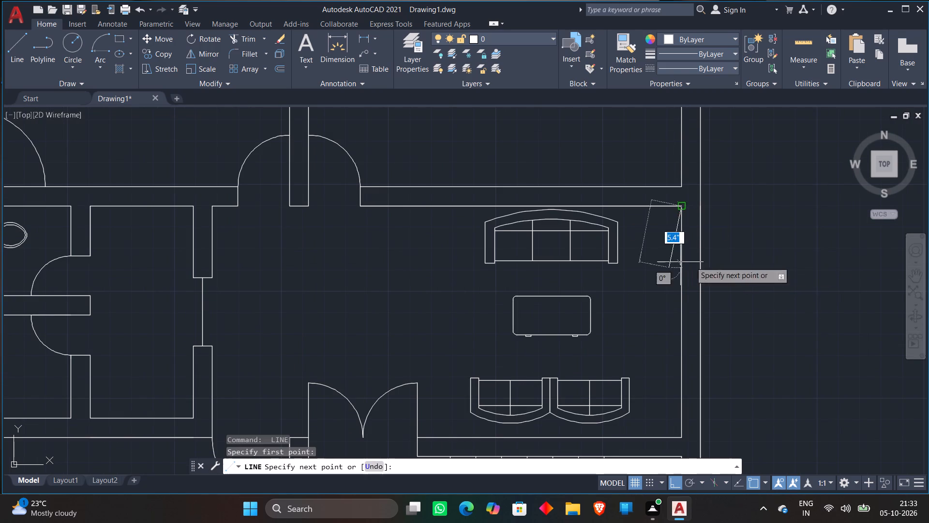
pyautogui.click(754, 260)
pyautogui.press('space')
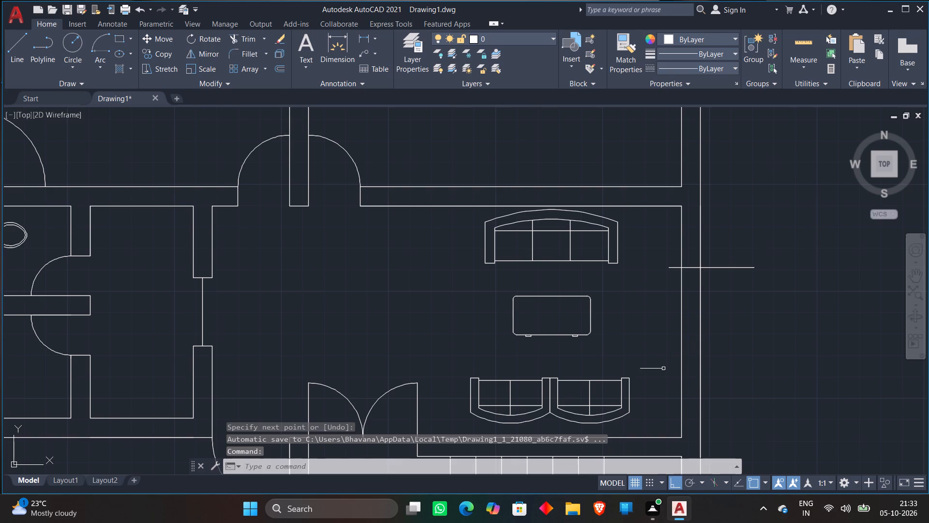
# Draw a second horizontal line across the living room's east wall, south of the first one.
pyautogui.press('space')
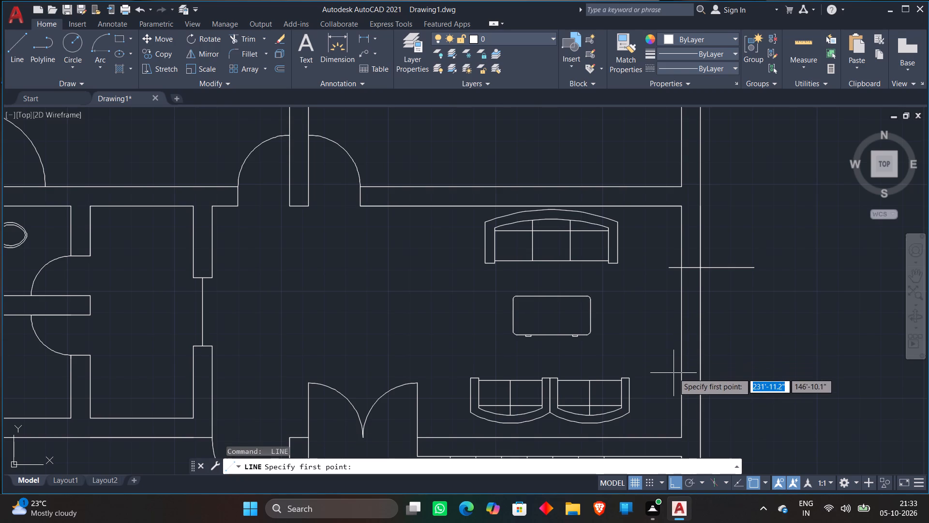
# Draw a second horizontal line across the living room's east wall, below the existing marker line, level with the lower sofas.
pyautogui.click(674, 373)
pyautogui.click(756, 362)
pyautogui.press('space')
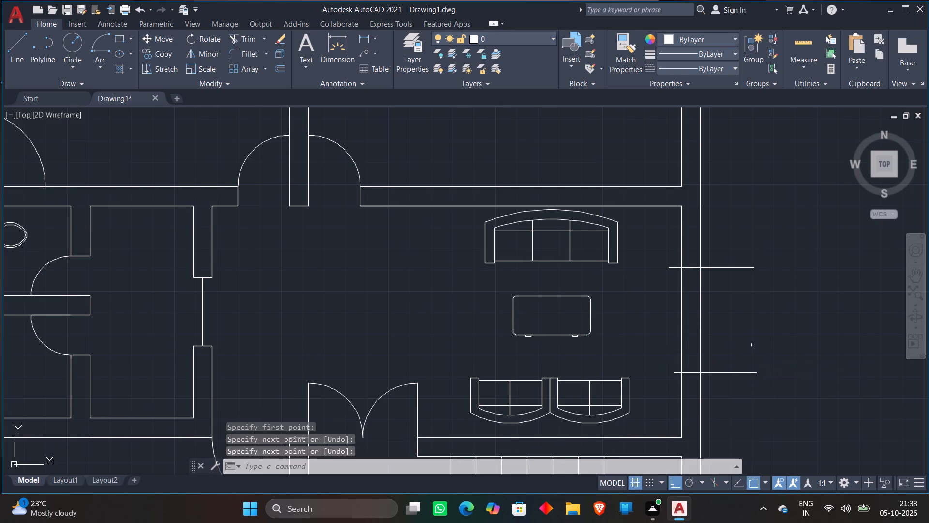
# Draw two short vertical lines across the wall between the living room sofas and the staircase.
pyautogui.scroll(-2, 753, 344)
pyautogui.moveTo(765, 379); pyautogui.dragTo(768, 334, button='middle')
pyautogui.press('space')
pyautogui.scroll(5, 704, 359)
pyautogui.scroll(-2, 646, 324)
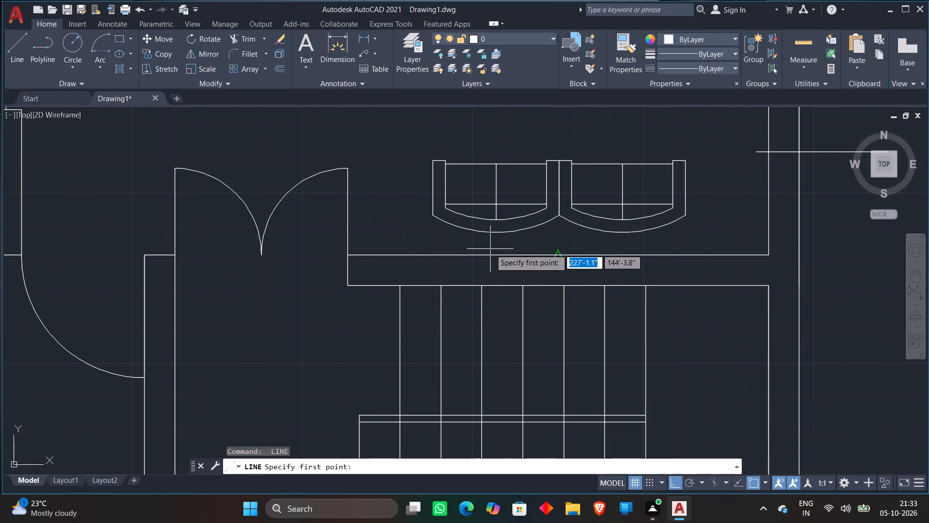
pyautogui.click(502, 247)
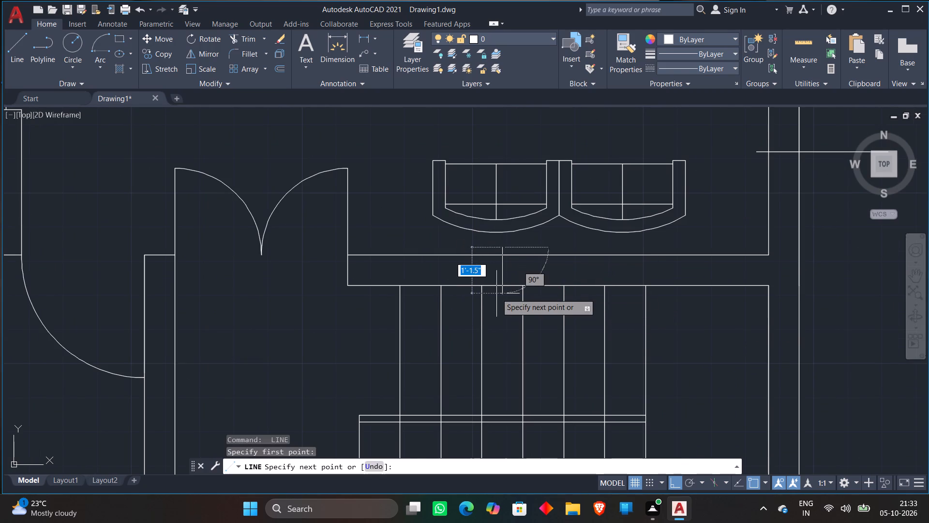
pyautogui.click(495, 296)
pyautogui.press('space')
pyautogui.press('space')
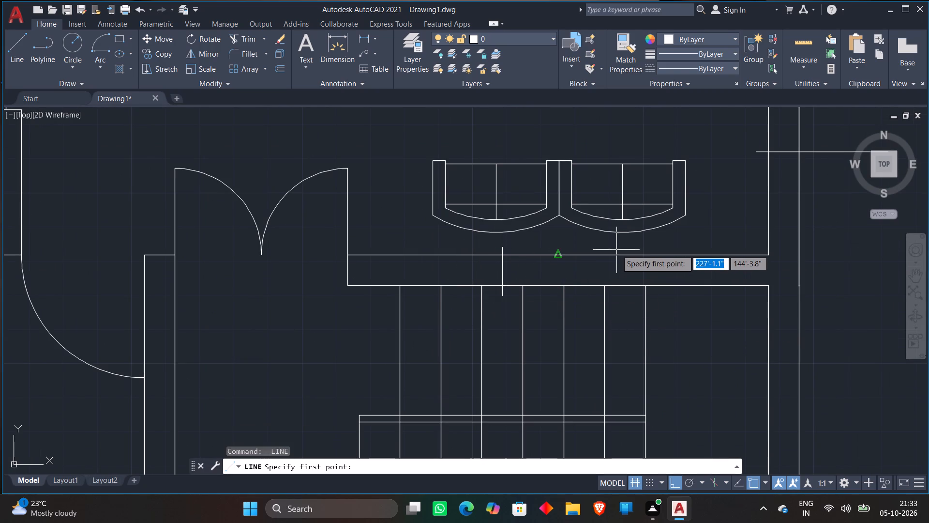
pyautogui.click(663, 249)
pyautogui.click(671, 308)
pyautogui.press('space')
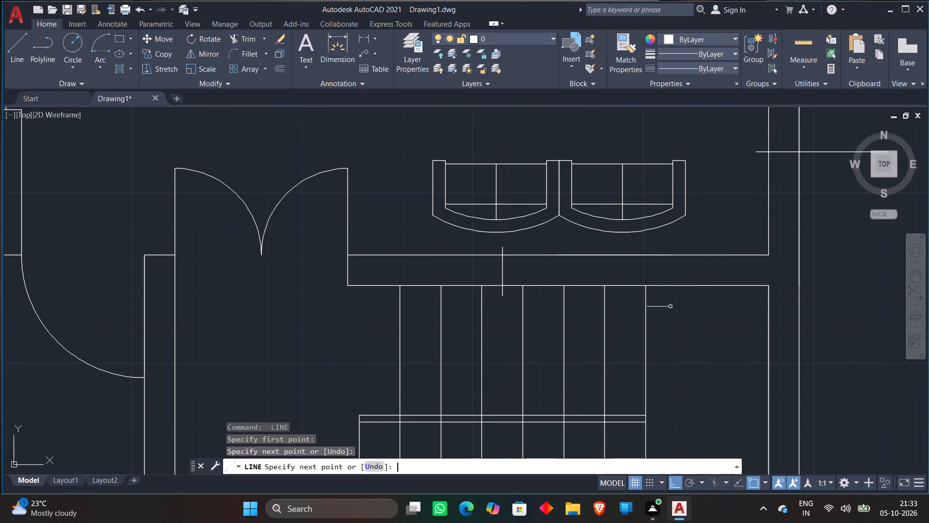
pyautogui.press('space')
pyautogui.click(666, 241)
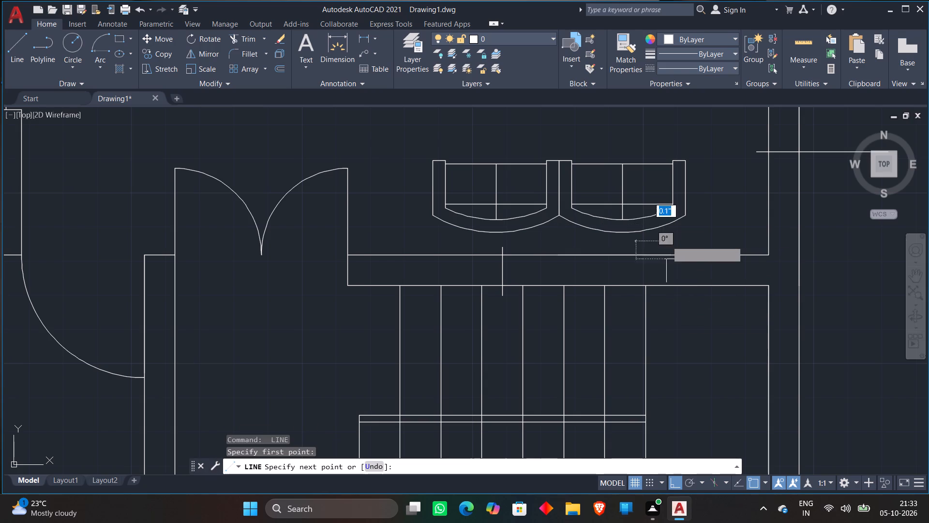
pyautogui.click(669, 301)
pyautogui.press('space')
# Draw two vertical lines across the south wall of the bedroom, below the bed.
pyautogui.scroll(-1, 669, 265)
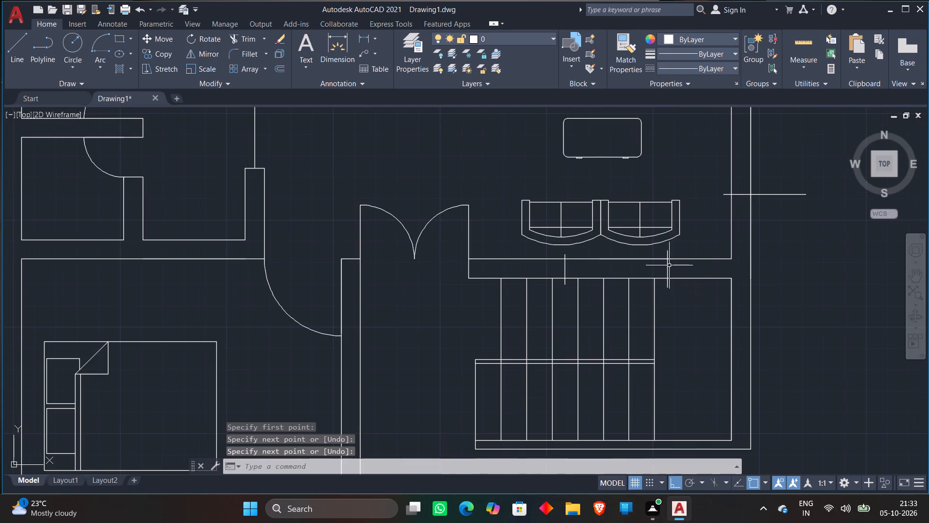
pyautogui.scroll(-1, 431, 314)
pyautogui.moveTo(426, 323); pyautogui.dragTo(460, 268, button='middle')
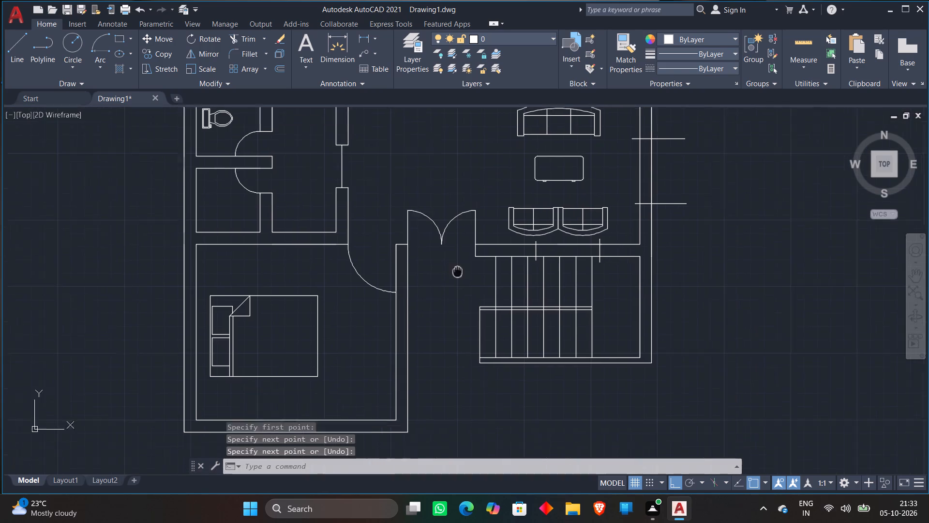
pyautogui.moveTo(460, 268); pyautogui.dragTo(504, 229, button='middle')
pyautogui.press('space')
pyautogui.scroll(1, 462, 278)
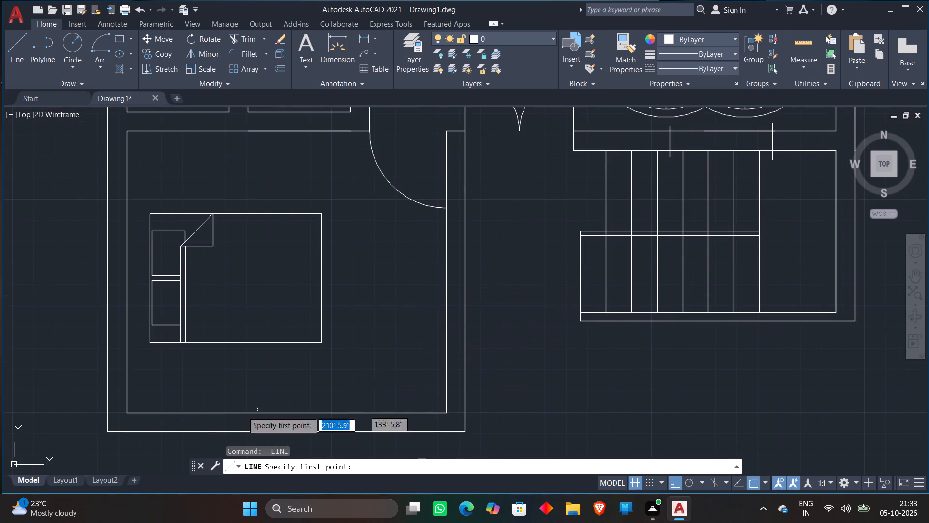
pyautogui.moveTo(233, 369); pyautogui.dragTo(339, 293, button='middle')
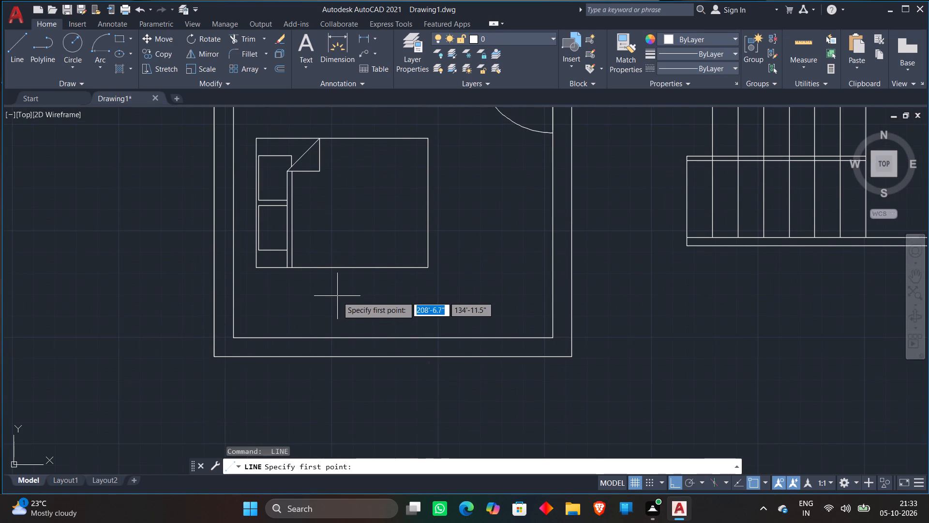
pyautogui.click(314, 312)
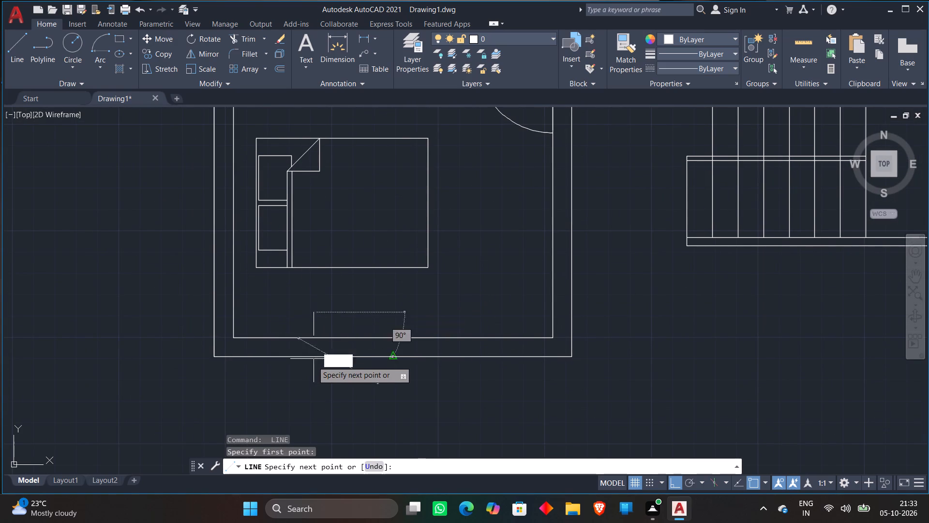
pyautogui.click(312, 367)
pyautogui.press('space')
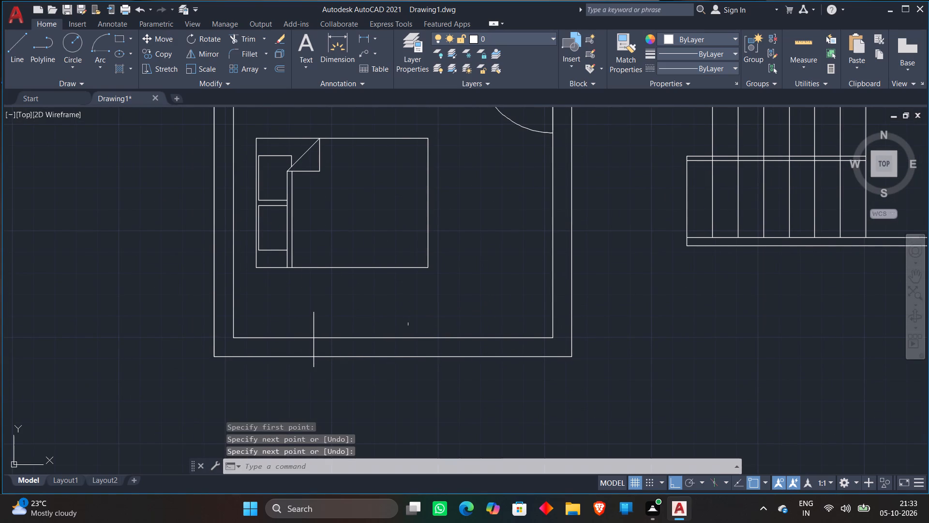
pyautogui.press('space')
pyautogui.click(415, 320)
pyautogui.click(391, 384)
pyautogui.press('space')
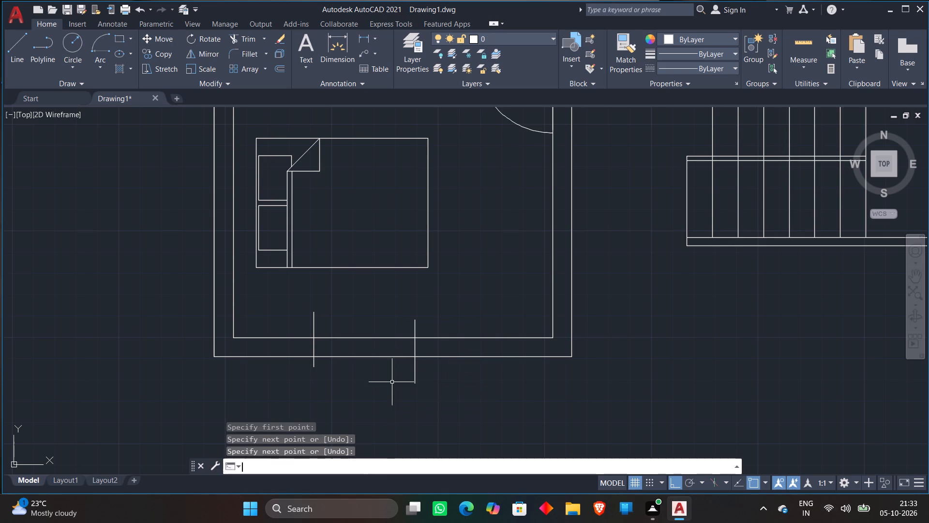
# Draw a horizontal line across the bedroom's west wall, level with the upper pillow of the bed.
pyautogui.scroll(-1, 240, 344)
pyautogui.moveTo(184, 344); pyautogui.dragTo(217, 434, button='middle')
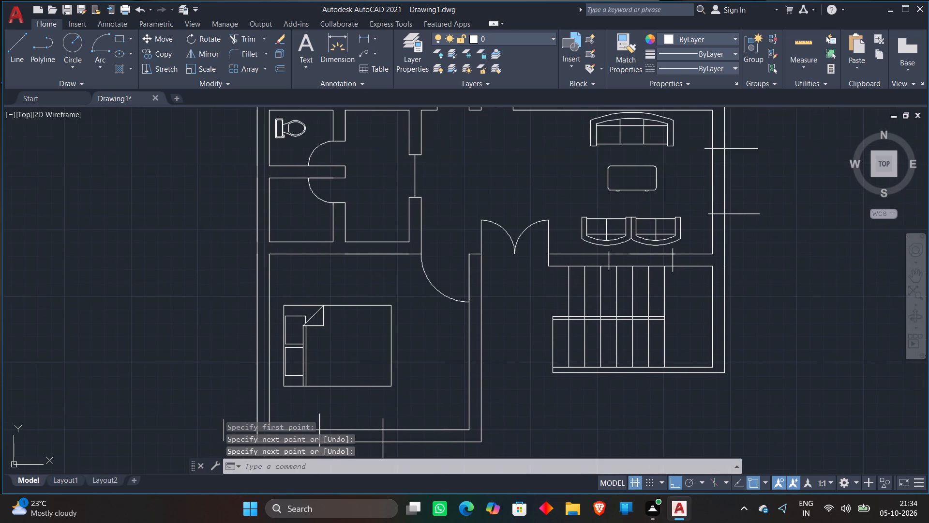
pyautogui.scroll(1, 236, 385)
pyautogui.press('space')
pyautogui.click(239, 277)
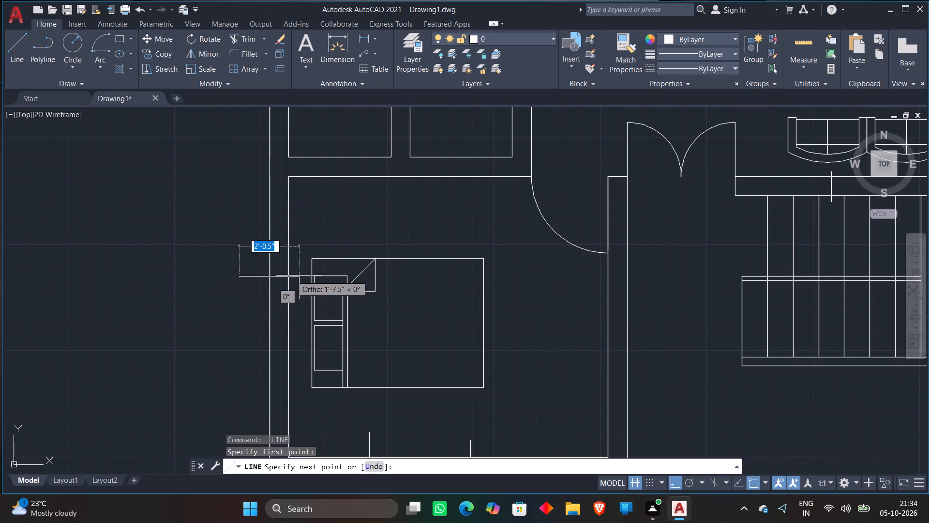
pyautogui.click(304, 277)
pyautogui.press('space')
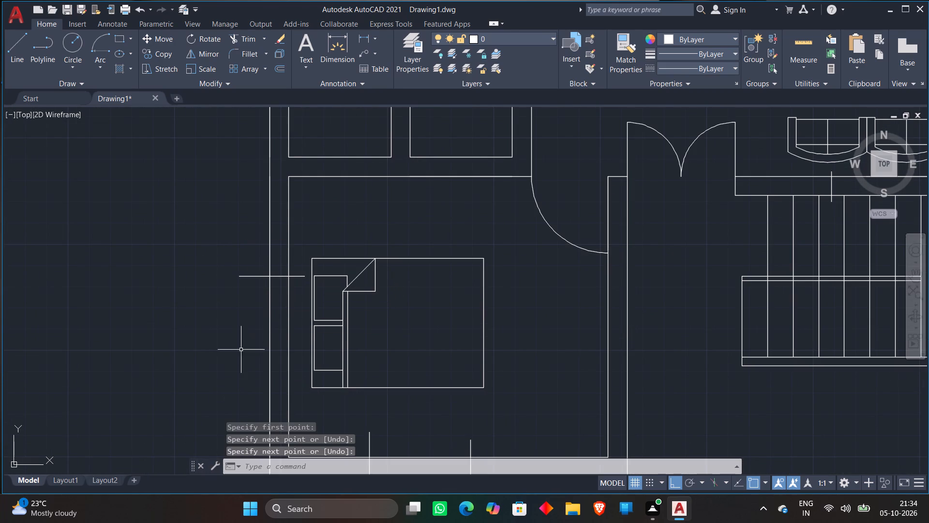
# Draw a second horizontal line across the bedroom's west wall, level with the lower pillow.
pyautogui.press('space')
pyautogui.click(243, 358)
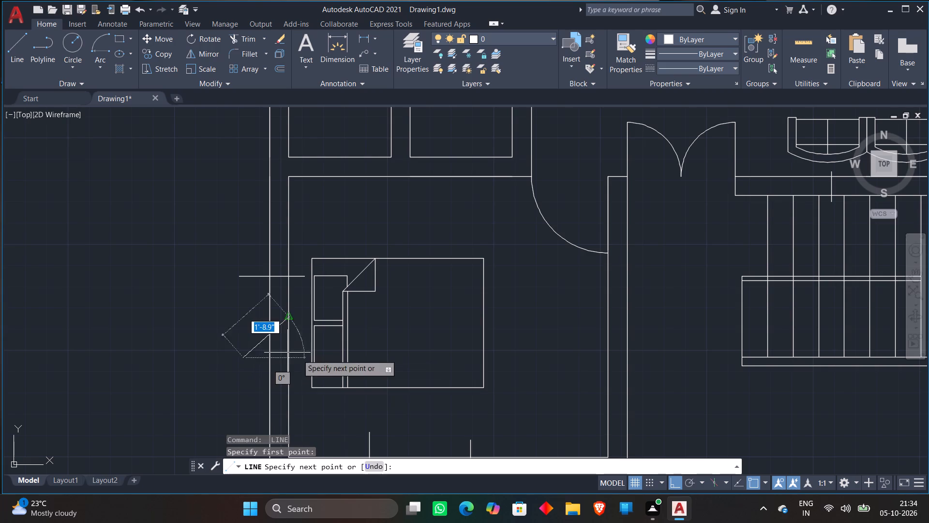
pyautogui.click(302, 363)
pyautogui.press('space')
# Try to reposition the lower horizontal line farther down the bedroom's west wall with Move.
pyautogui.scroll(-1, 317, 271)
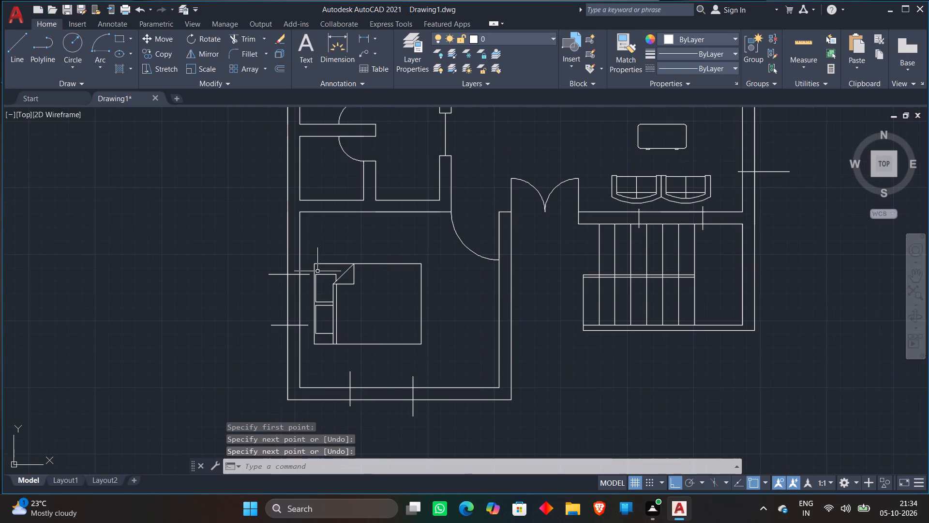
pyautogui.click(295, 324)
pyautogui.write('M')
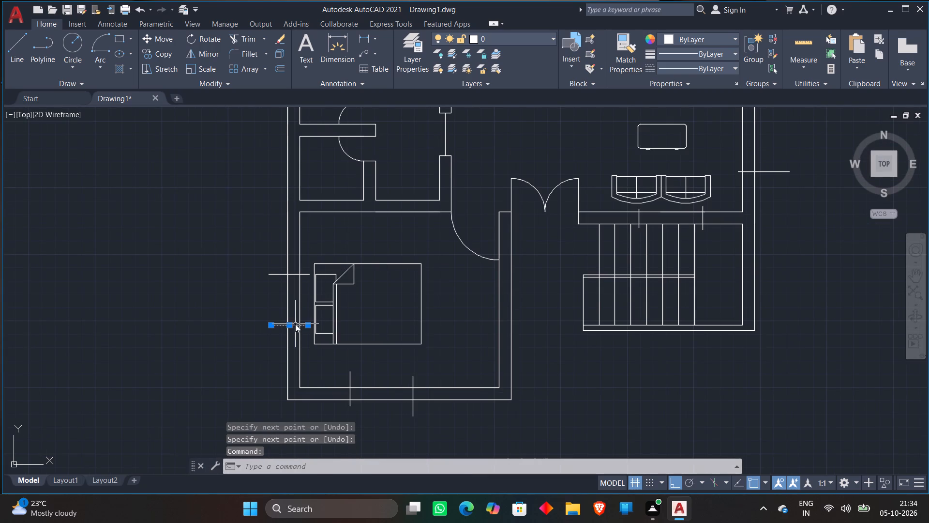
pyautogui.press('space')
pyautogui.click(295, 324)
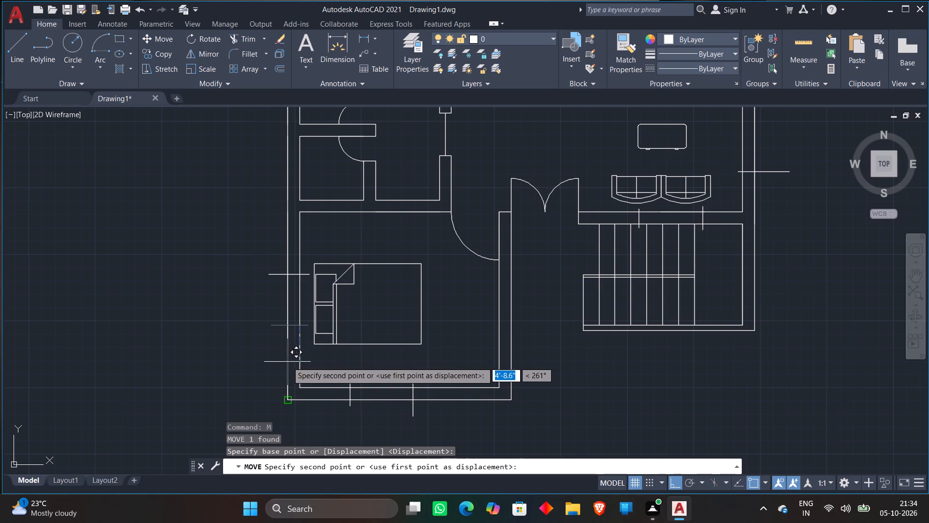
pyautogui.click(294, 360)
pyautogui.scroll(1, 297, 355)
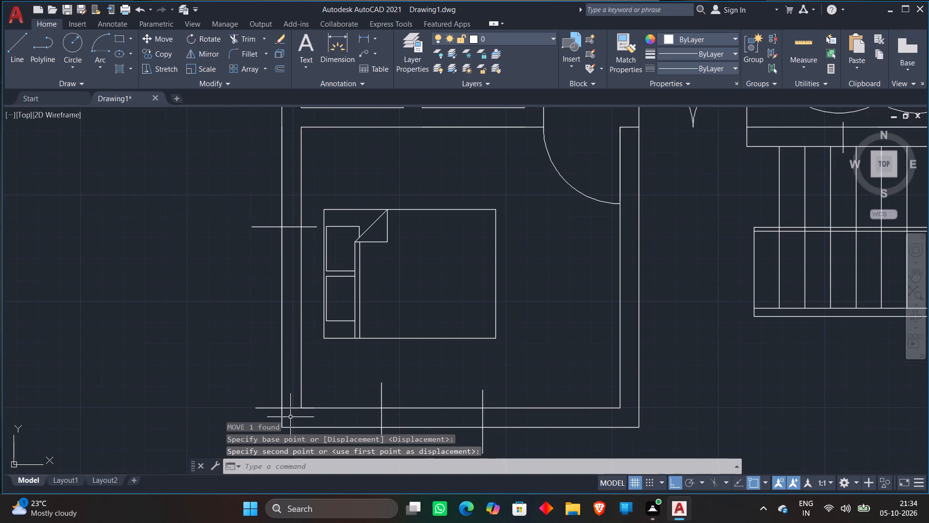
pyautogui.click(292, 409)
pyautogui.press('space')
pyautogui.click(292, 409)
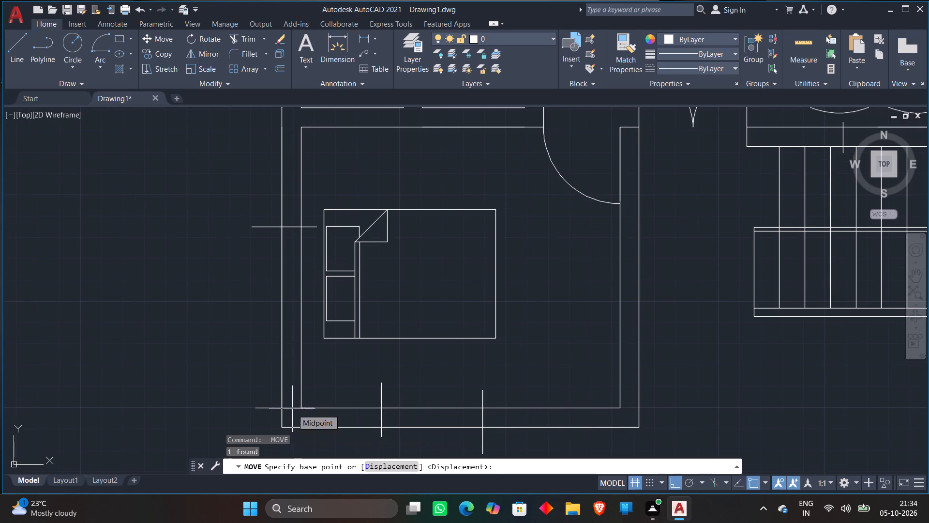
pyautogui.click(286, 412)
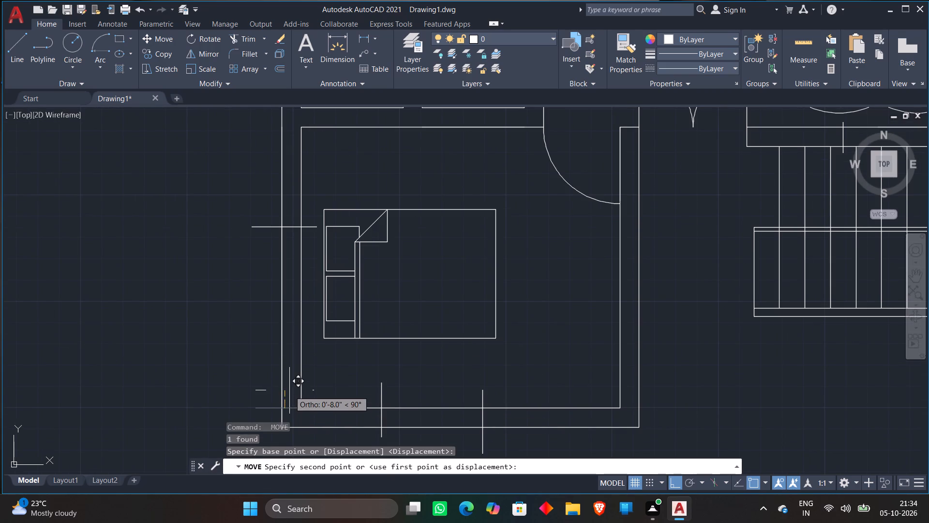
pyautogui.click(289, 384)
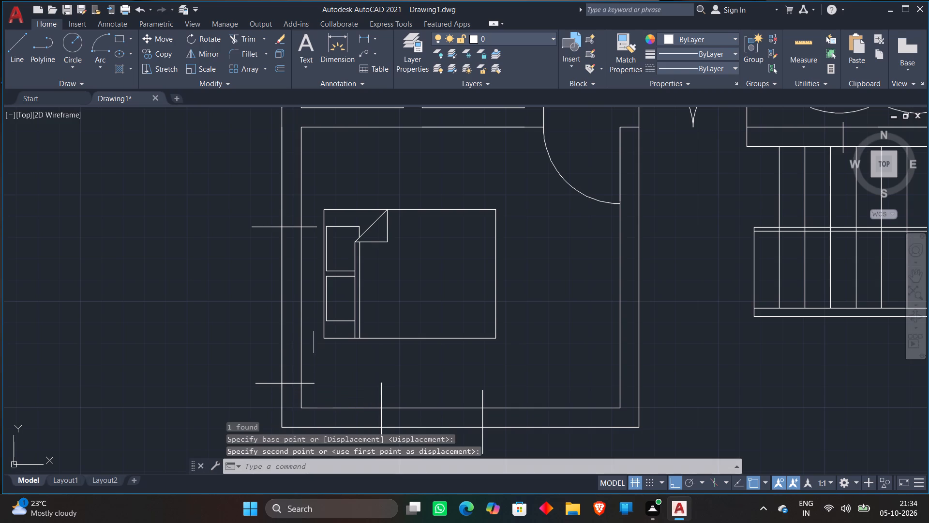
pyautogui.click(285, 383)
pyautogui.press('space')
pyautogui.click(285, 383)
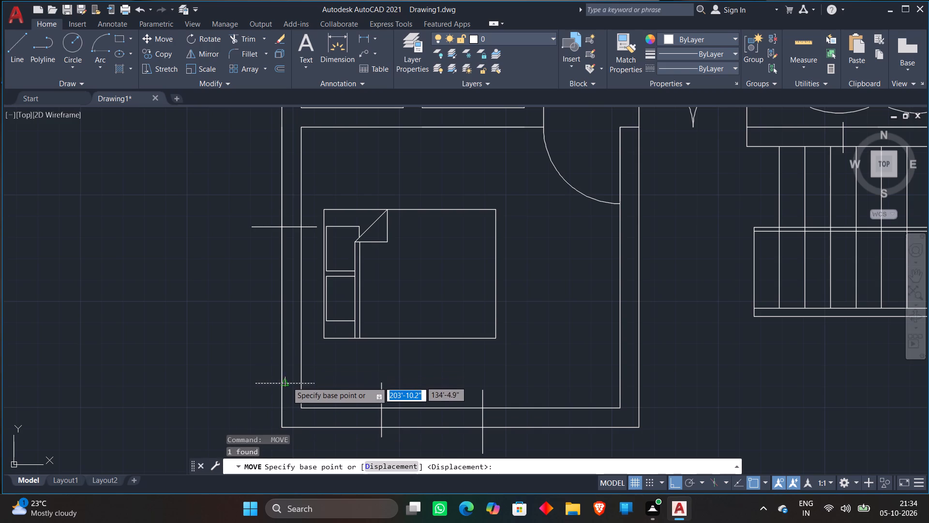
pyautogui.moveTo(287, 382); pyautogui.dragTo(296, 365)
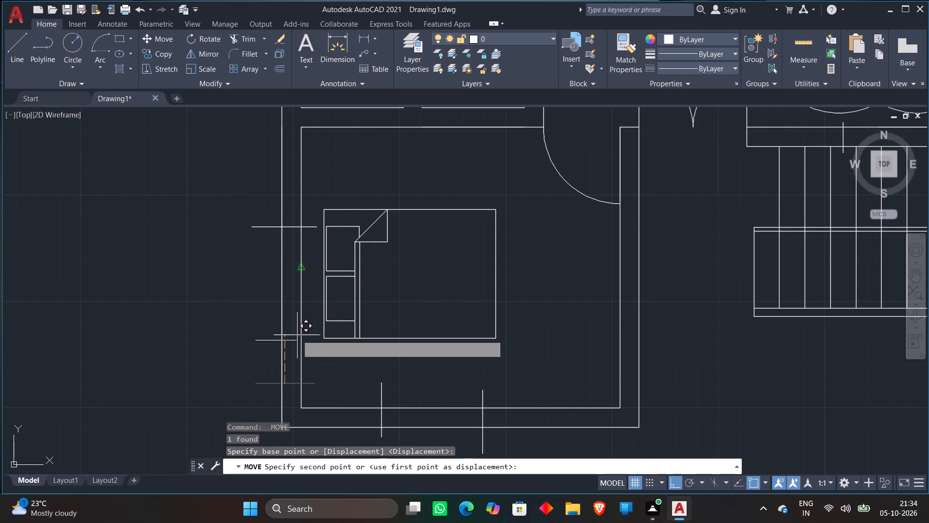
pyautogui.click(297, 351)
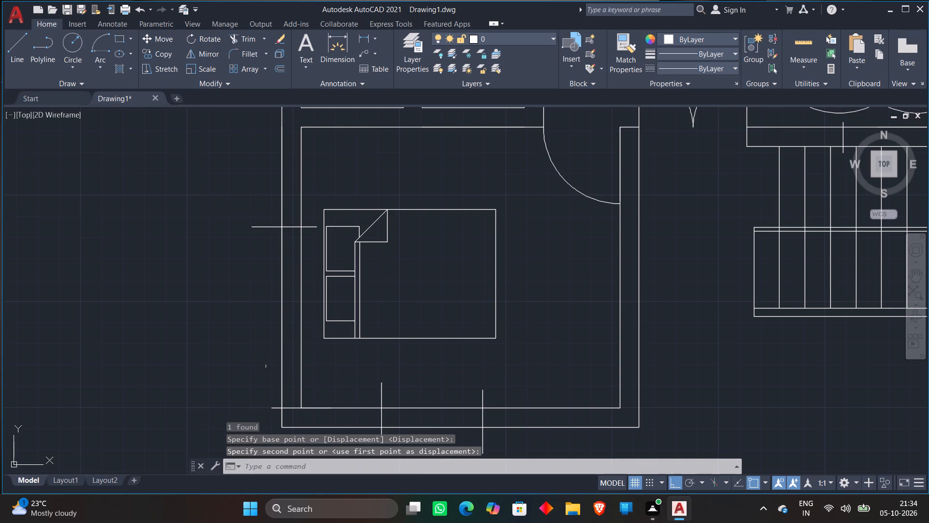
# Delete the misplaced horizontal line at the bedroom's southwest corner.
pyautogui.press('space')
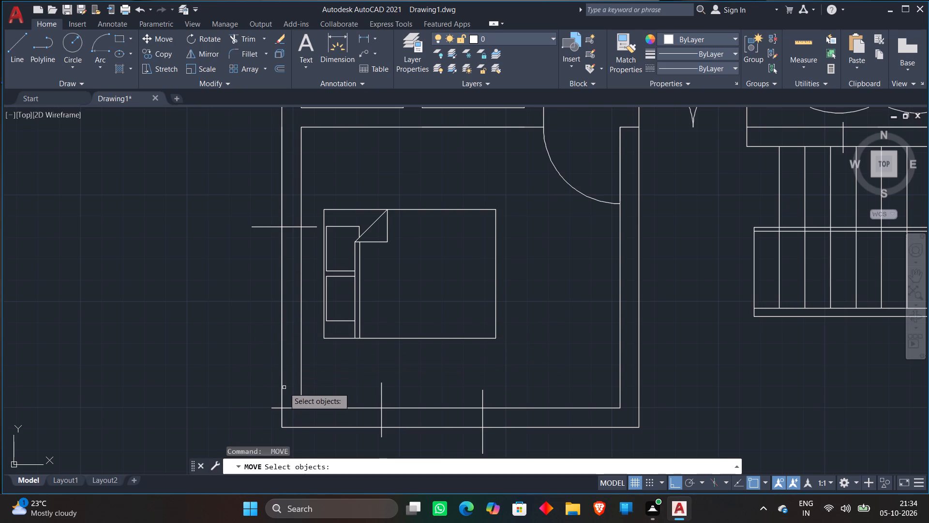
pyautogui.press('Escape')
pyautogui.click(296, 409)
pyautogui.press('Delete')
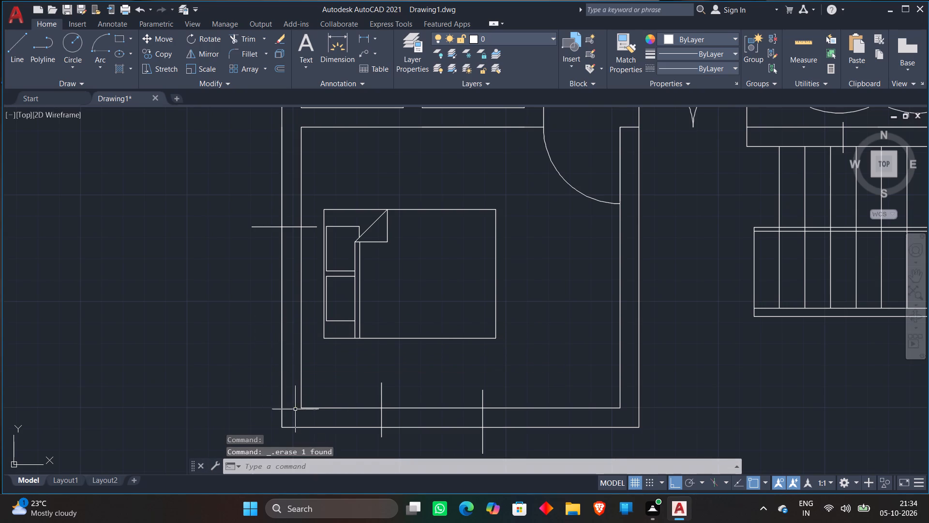
# Draw a new horizontal line across the bedroom's west wall, just below the bed's lower edge.
pyautogui.write('L')
pyautogui.press('space')
pyautogui.click(313, 359)
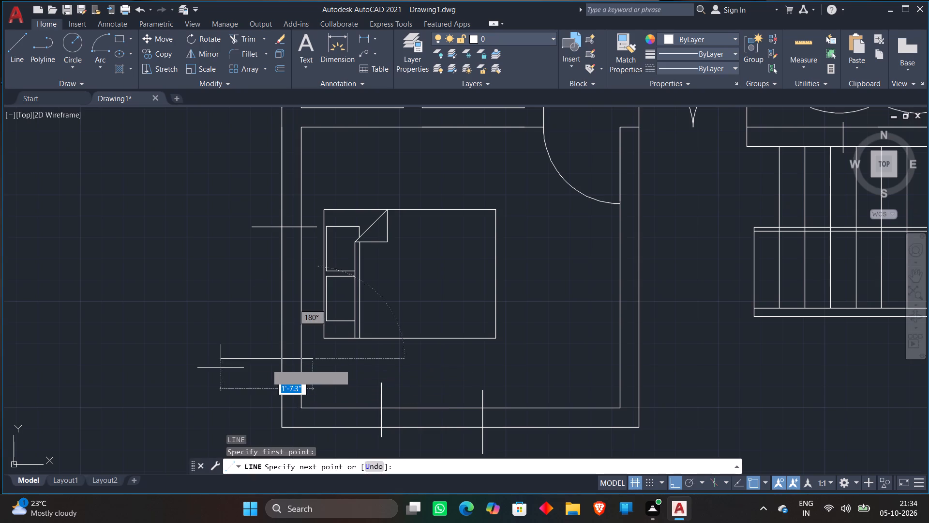
pyautogui.click(221, 368)
pyautogui.press('Escape')
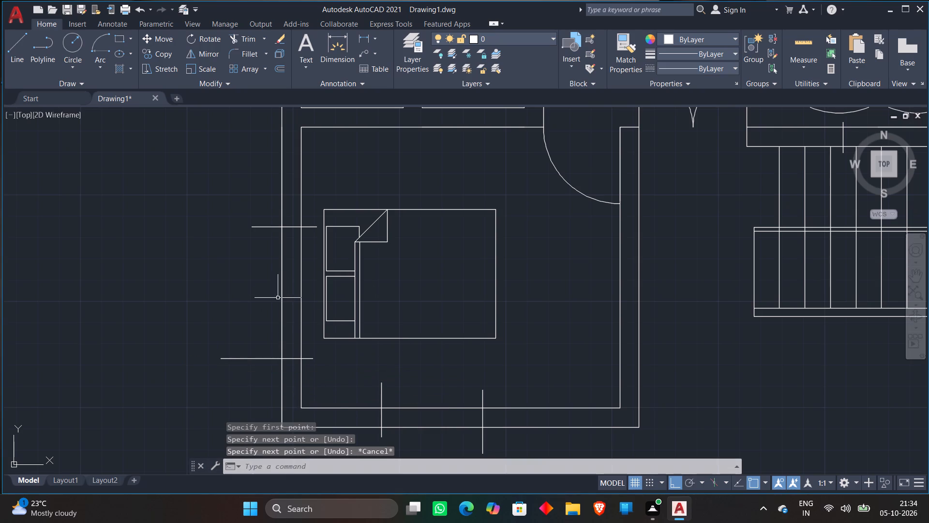
# Move the bed down so its upper edge lines up with the upper line across the west wall.
pyautogui.click(325, 210)
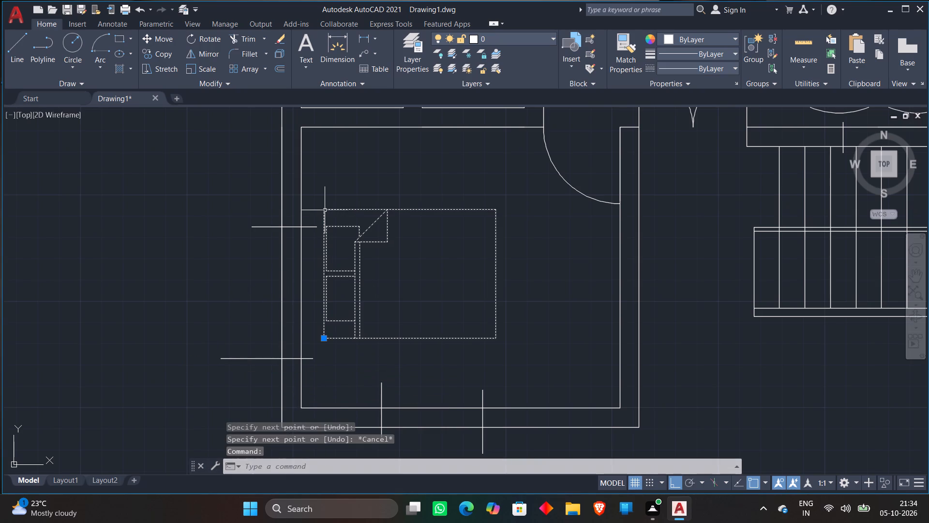
pyautogui.press('m')
pyautogui.press('Return')
pyautogui.click(325, 213)
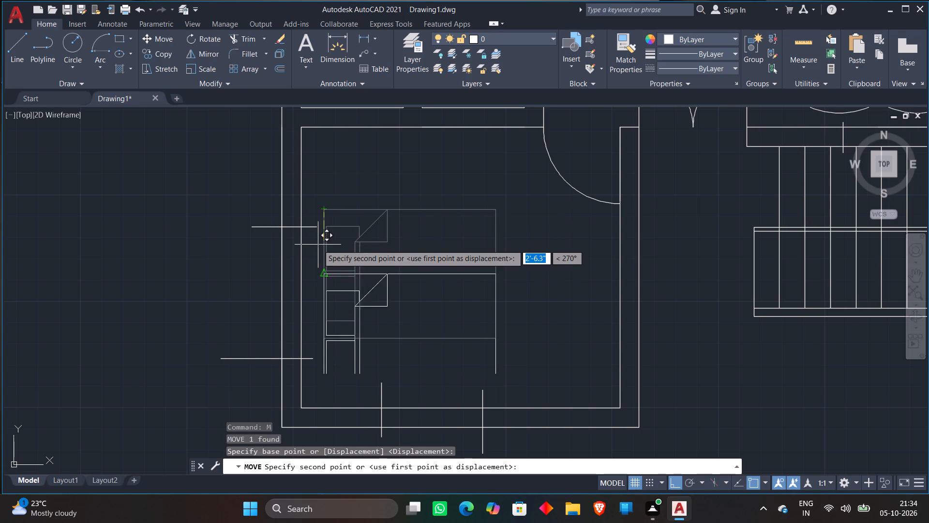
pyautogui.click(320, 235)
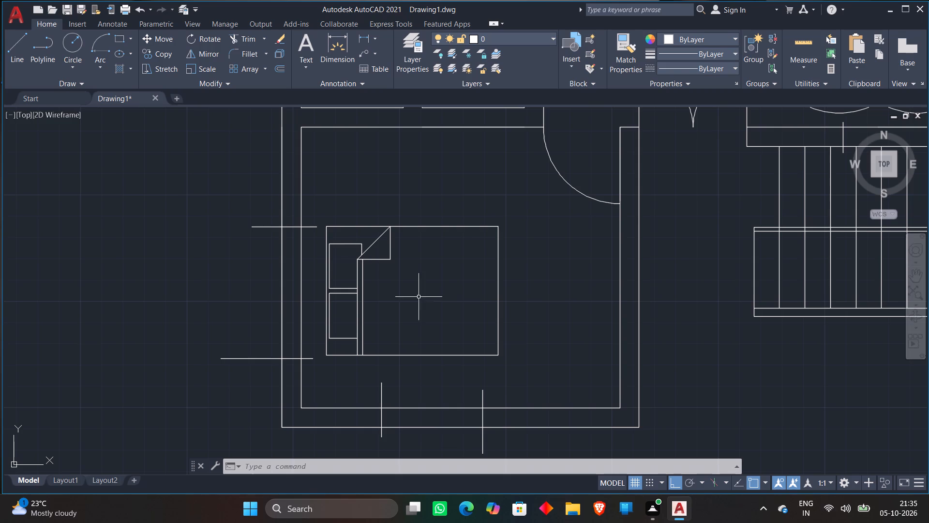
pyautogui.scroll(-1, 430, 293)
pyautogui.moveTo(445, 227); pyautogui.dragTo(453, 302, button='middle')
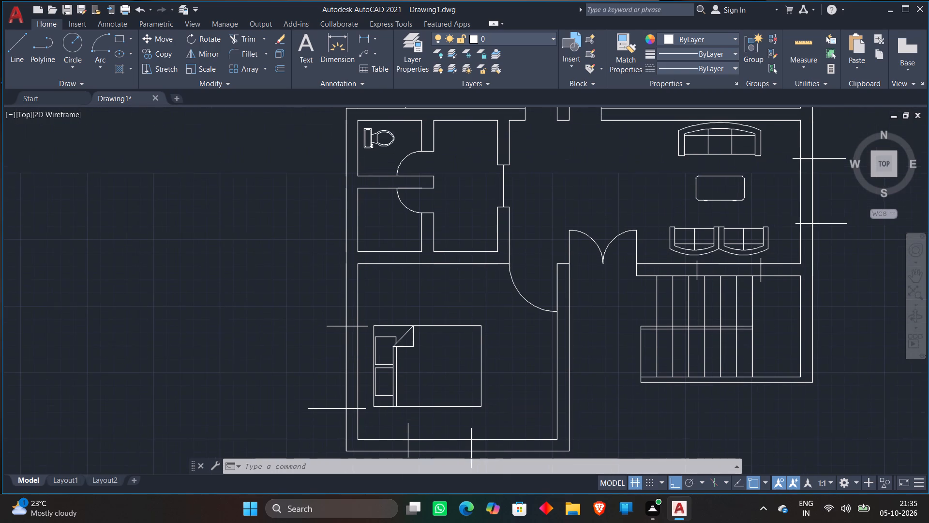
# With object snap off, draw two horizontal lines across the toilet room's west wall, just above and below the toilet.
pyautogui.moveTo(453, 302); pyautogui.dragTo(453, 313, button='middle')
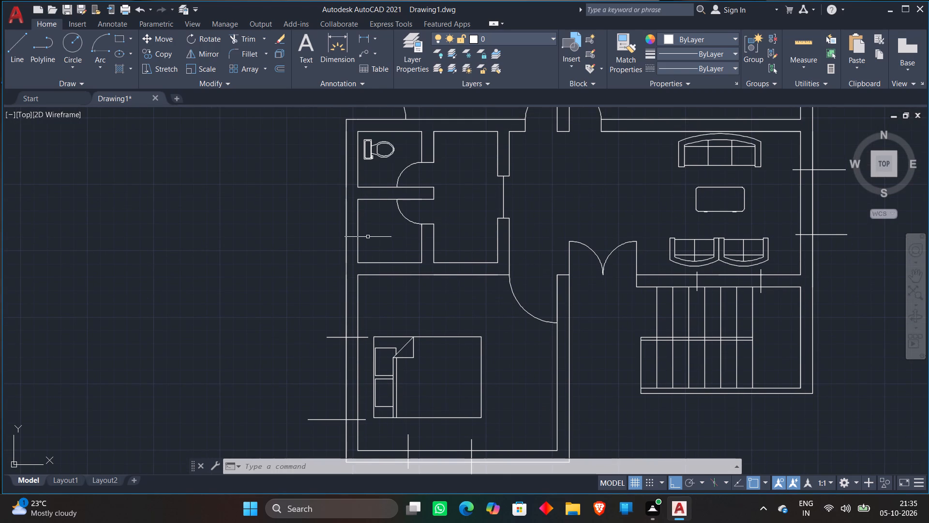
pyautogui.moveTo(368, 229); pyautogui.dragTo(408, 297, button='middle')
pyautogui.scroll(2, 404, 219)
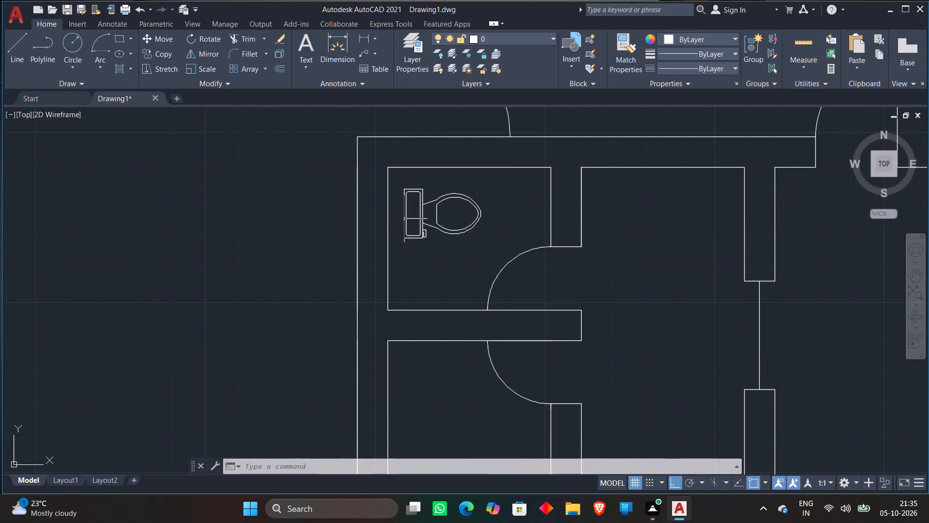
pyautogui.press('l')
pyautogui.press('Return')
pyautogui.scroll(1, 392, 204)
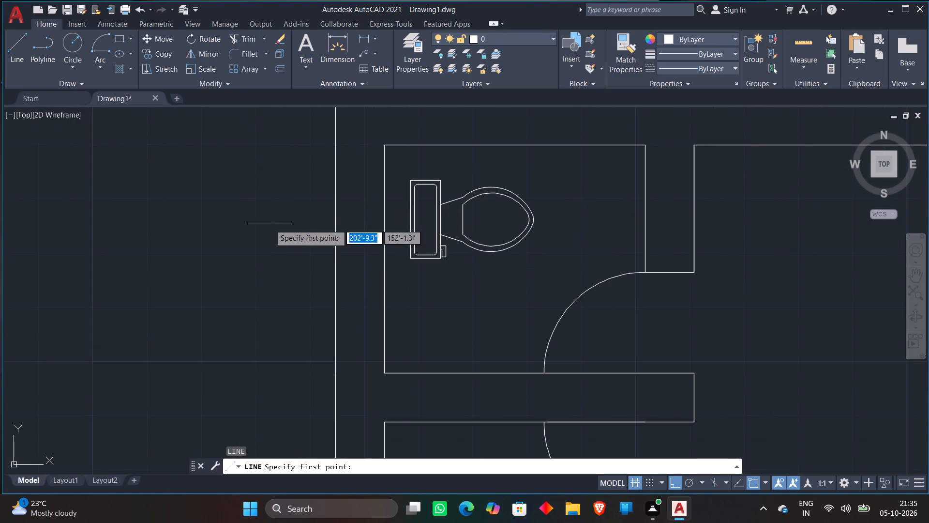
pyautogui.click(751, 482)
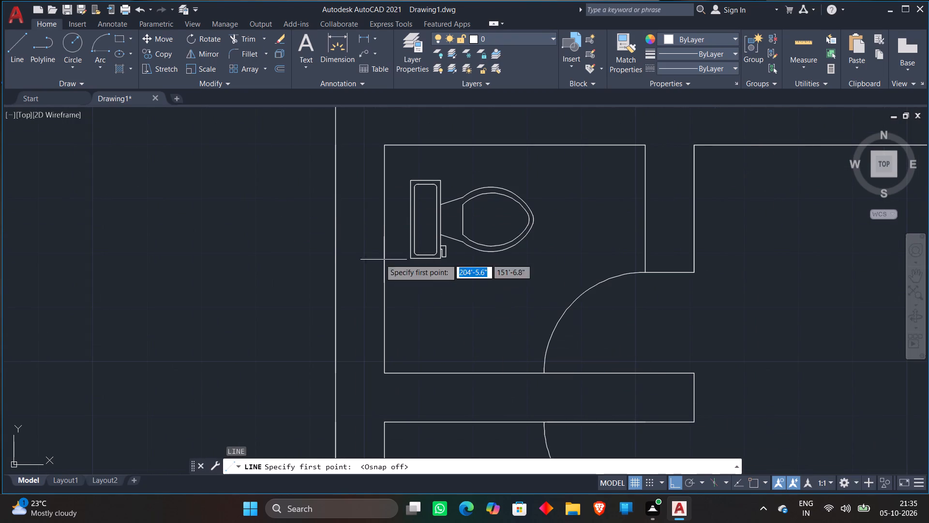
pyautogui.click(318, 177)
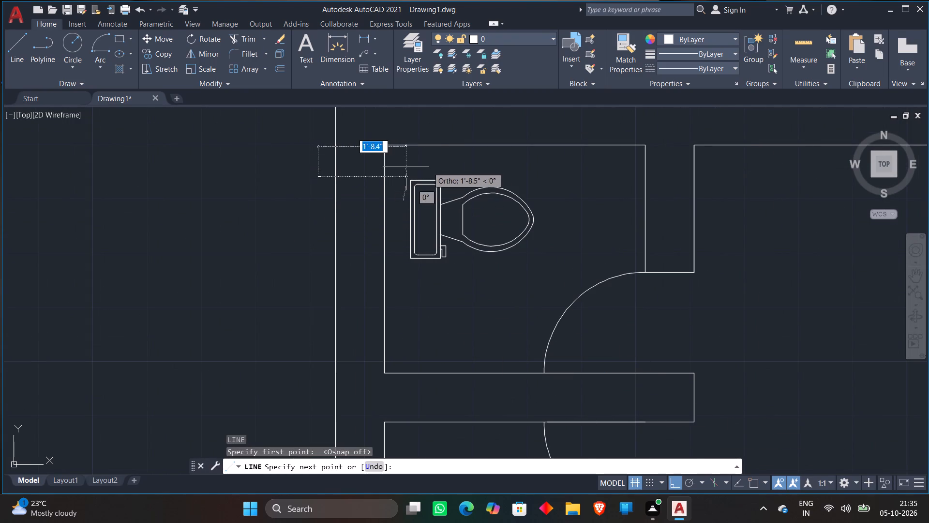
pyautogui.click(396, 167)
pyautogui.press('space')
pyautogui.press('space')
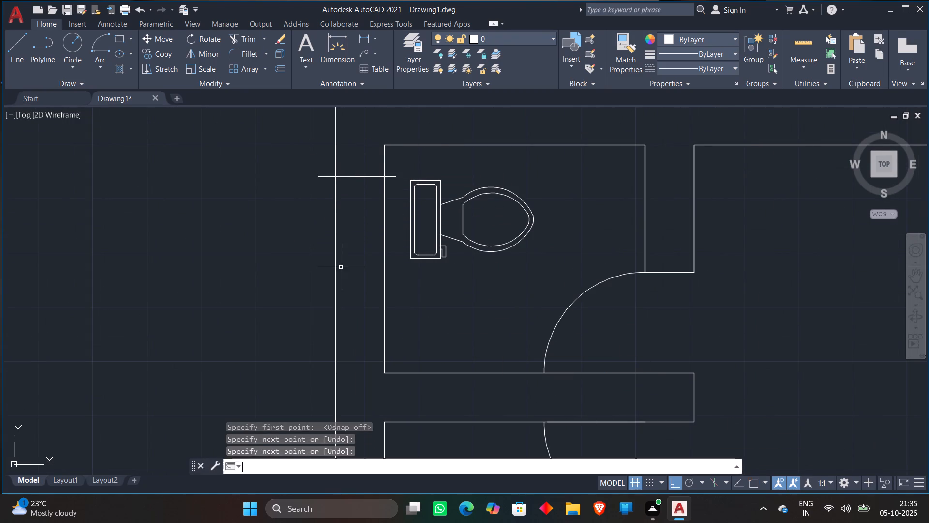
pyautogui.click(313, 272)
pyautogui.click(404, 275)
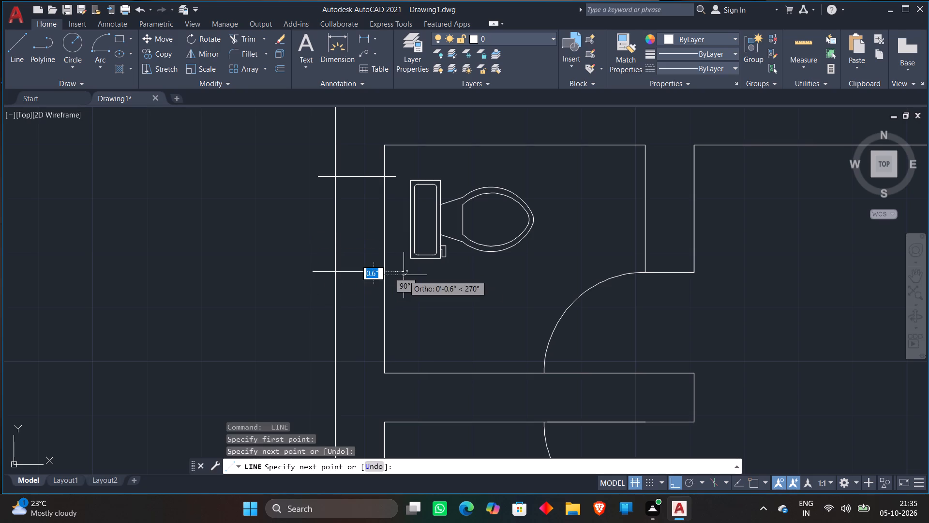
pyautogui.press('space')
# Draw two horizontal lines across the west wall of the small room directly south of the toilet room.
pyautogui.scroll(-2, 429, 265)
pyautogui.moveTo(435, 282); pyautogui.dragTo(467, 174, button='middle')
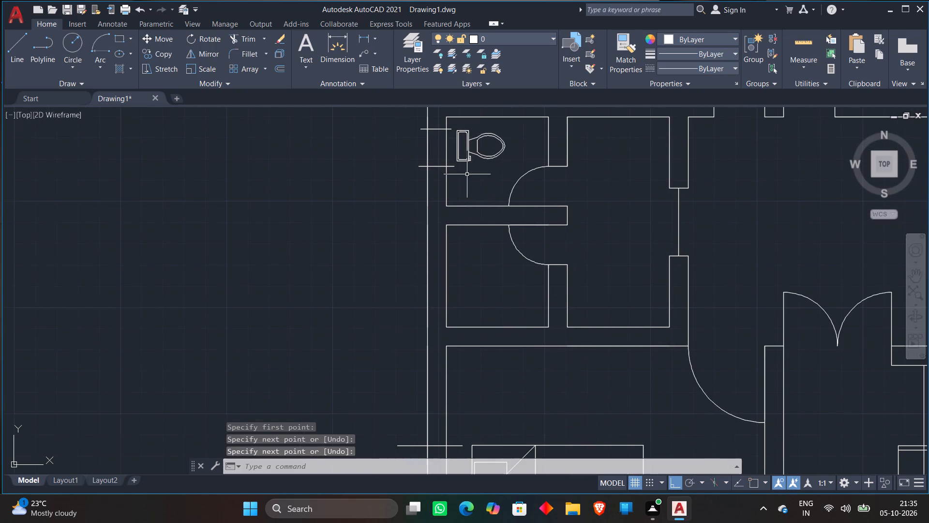
pyautogui.press('space')
pyautogui.click(403, 252)
pyautogui.click(457, 252)
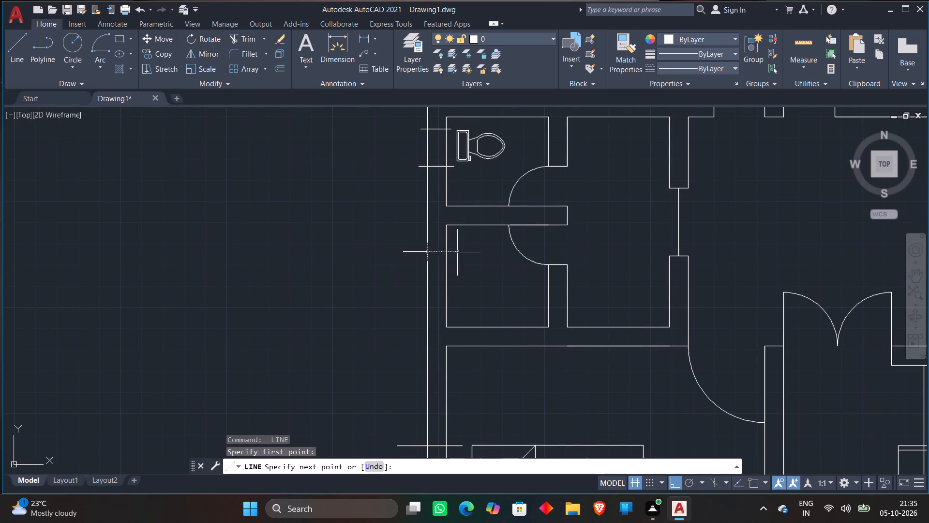
pyautogui.press('space')
pyautogui.press('space')
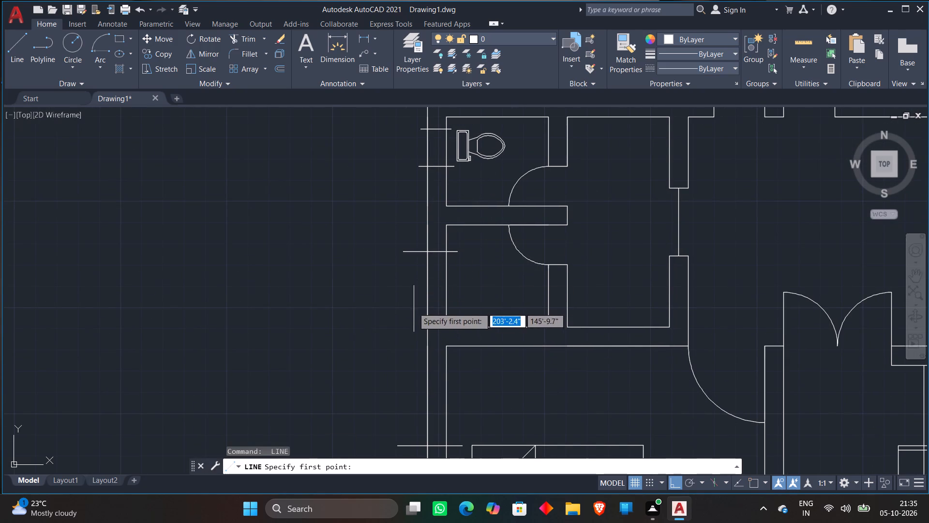
pyautogui.click(414, 308)
pyautogui.click(454, 308)
pyautogui.press('space')
# Trim the overhanging ends of the two lines across the northwest bedroom's north wall, outside and inside the wall.
pyautogui.scroll(-1, 474, 271)
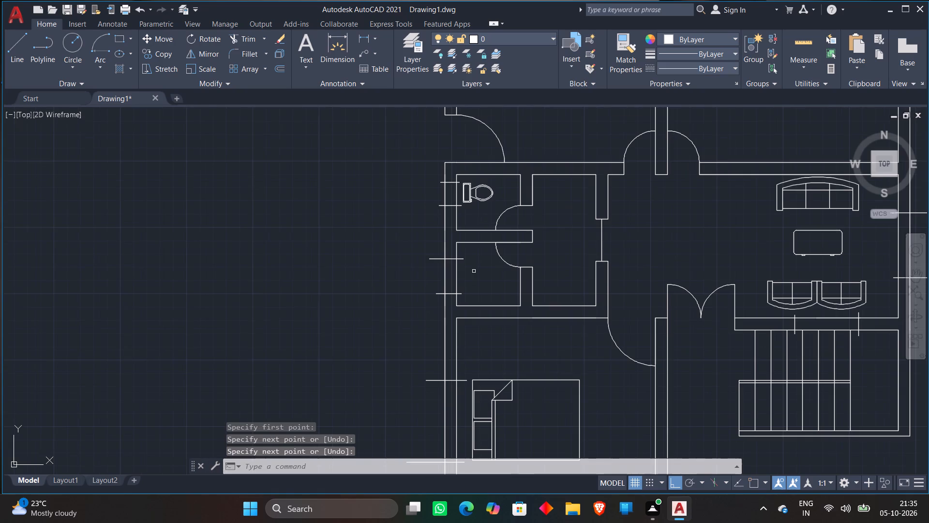
pyautogui.moveTo(562, 237); pyautogui.dragTo(560, 294, button='middle')
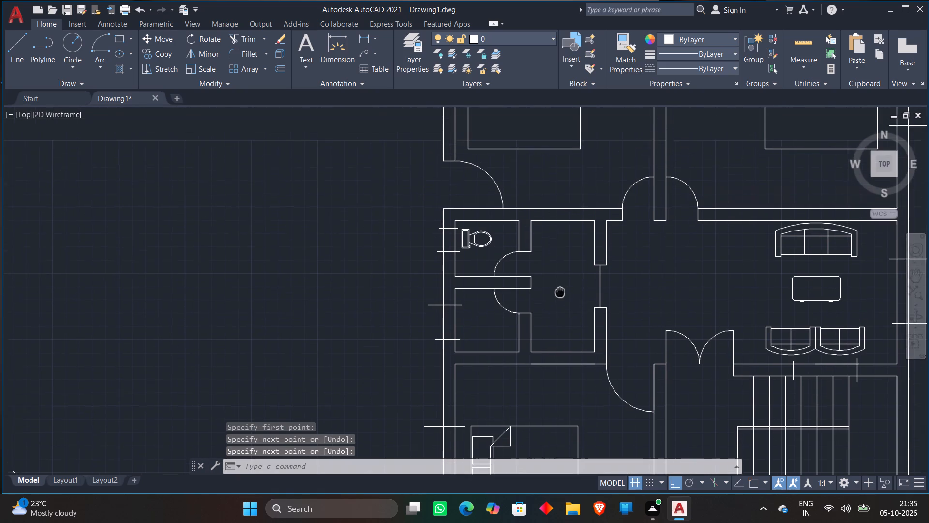
pyautogui.moveTo(560, 294); pyautogui.dragTo(560, 298, button='middle')
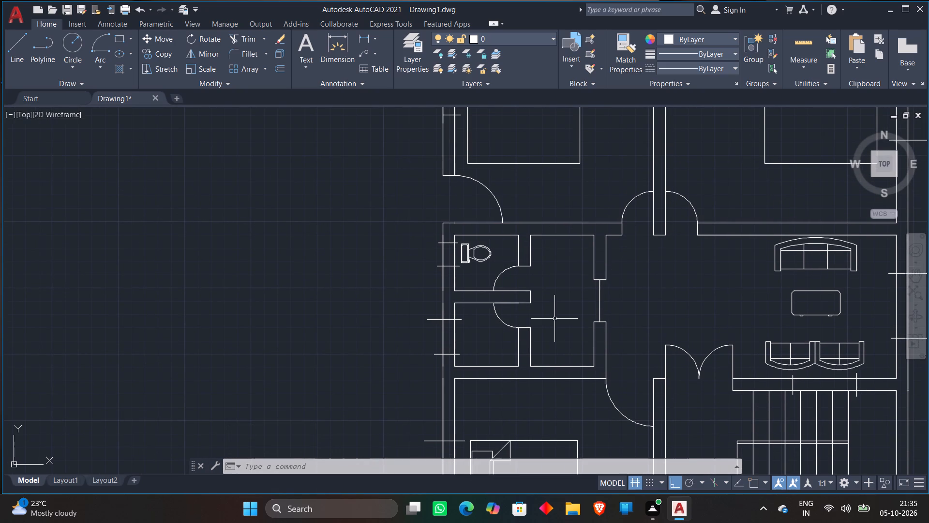
pyautogui.scroll(-2, 569, 281)
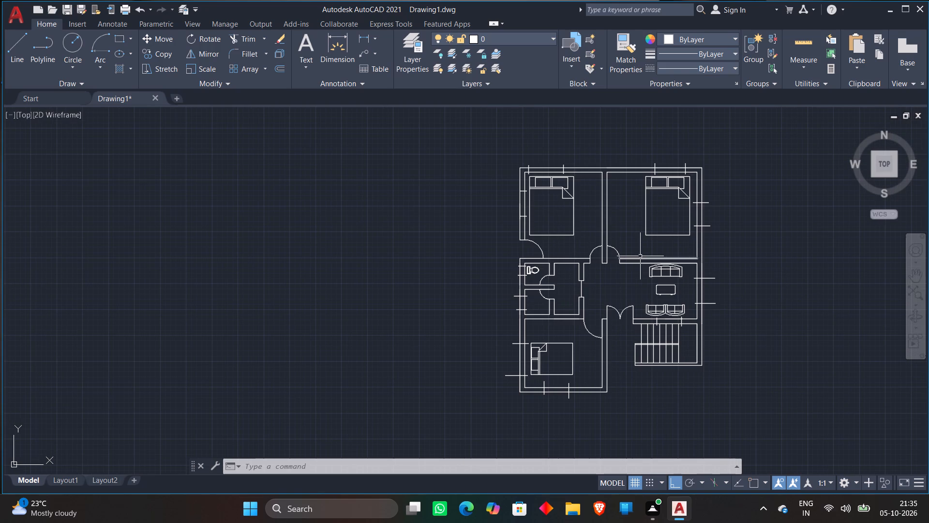
pyautogui.scroll(2, 553, 150)
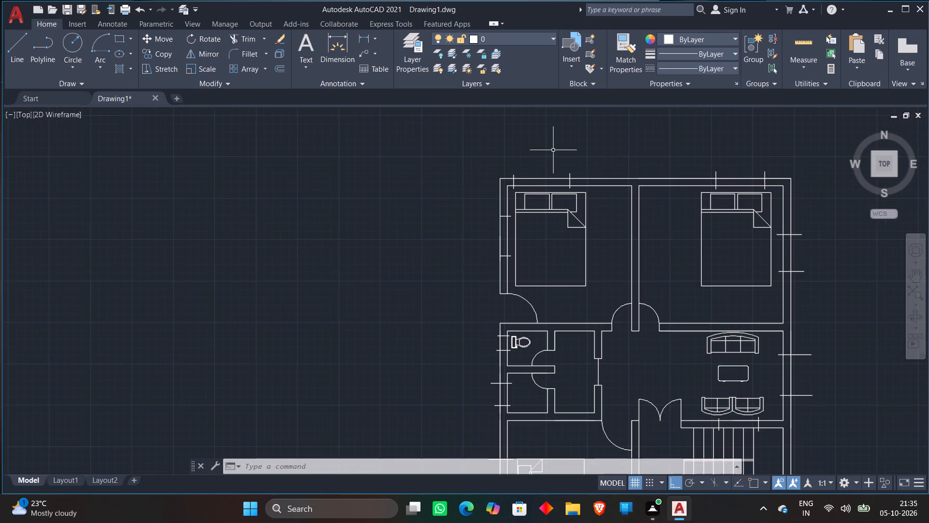
pyautogui.write('TR')
pyautogui.press('Return')
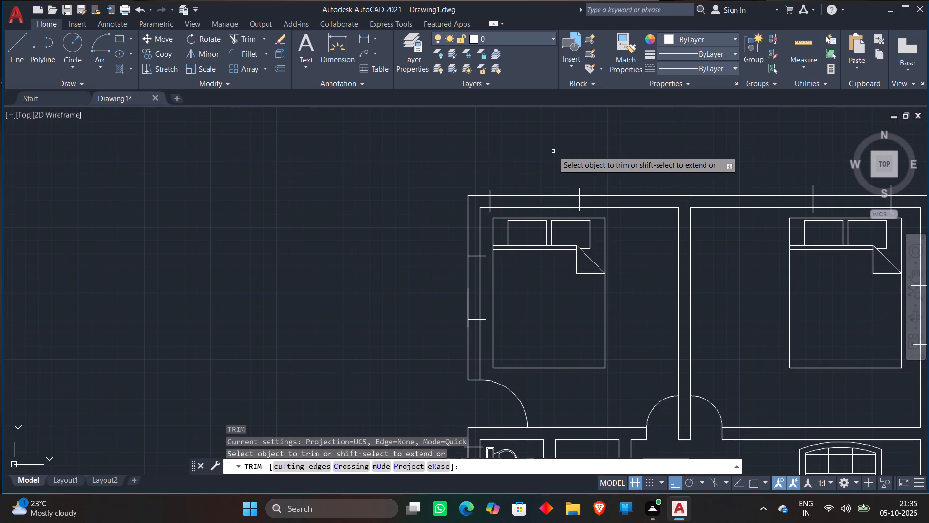
pyautogui.scroll(2, 554, 151)
pyautogui.click(377, 259)
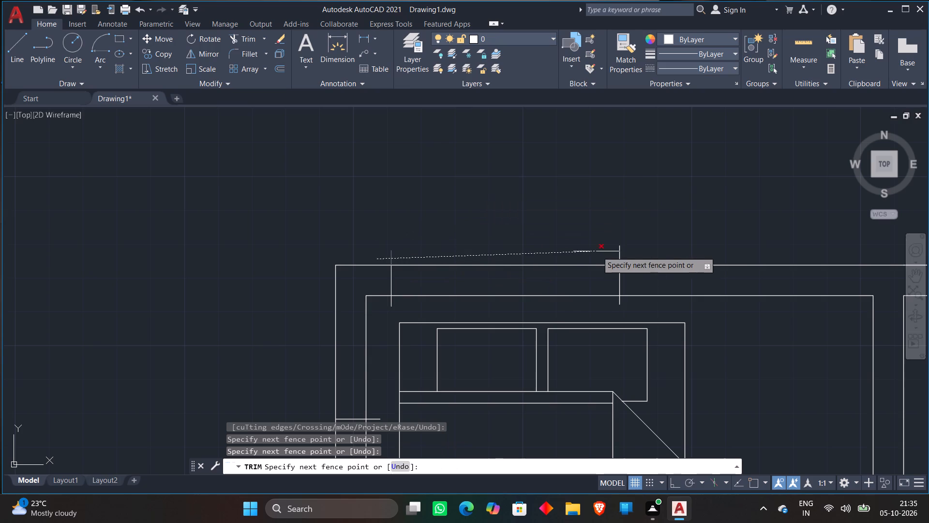
pyautogui.click(634, 257)
pyautogui.click(376, 305)
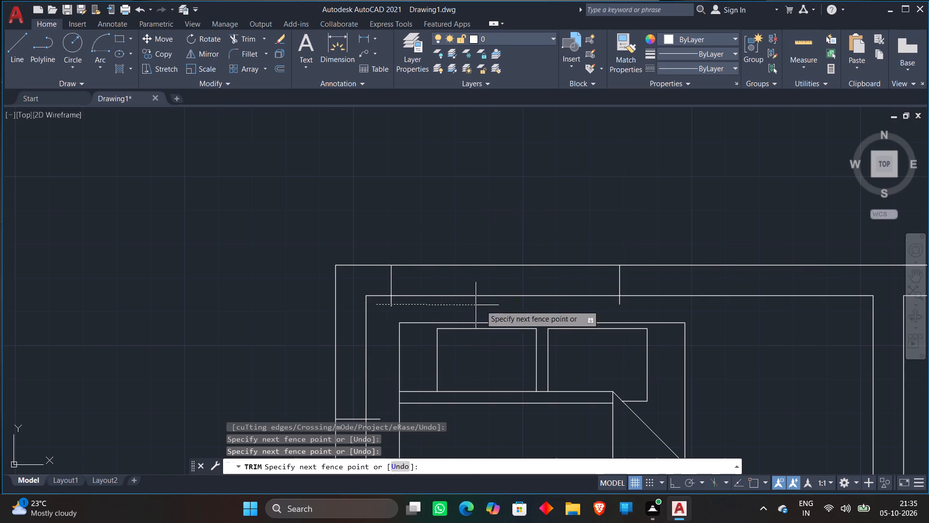
pyautogui.click(629, 303)
# Trim the overhanging ends of the two lines across the northeast bedroom's north wall on both sides.
pyautogui.scroll(-1, 652, 204)
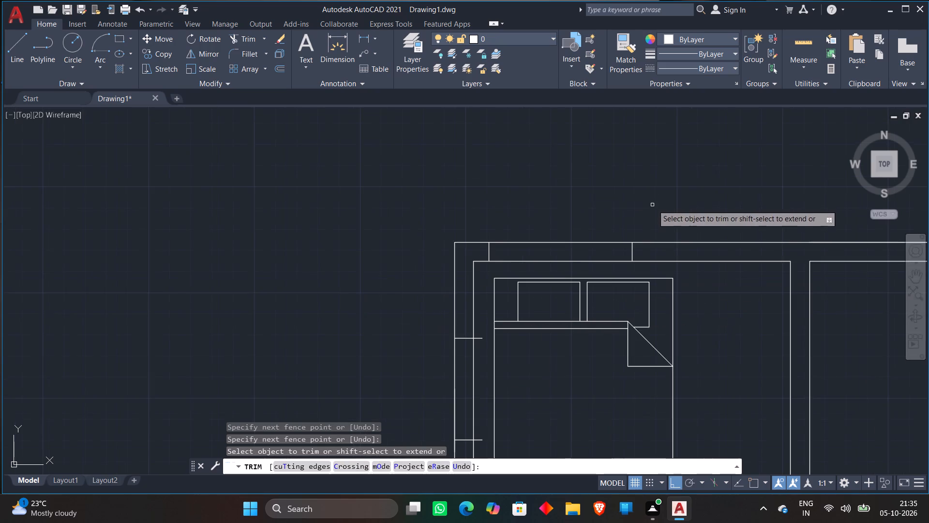
pyautogui.moveTo(653, 205); pyautogui.dragTo(209, 208, button='middle')
pyautogui.scroll(1, 625, 238)
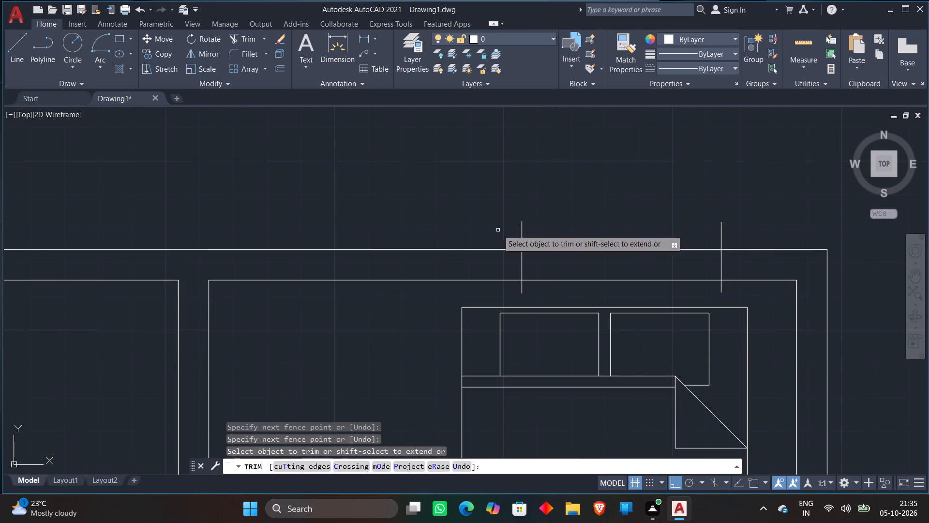
pyautogui.click(498, 231)
pyautogui.click(786, 227)
pyautogui.click(515, 287)
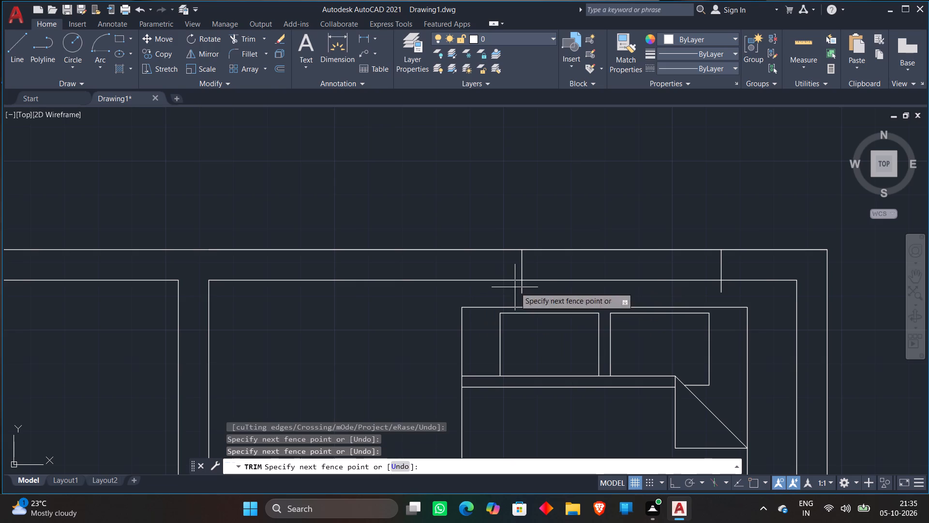
pyautogui.click(734, 286)
# Trim the overhanging ends of the two lines across the northeast bedroom's east wall on both sides.
pyautogui.scroll(-2, 716, 200)
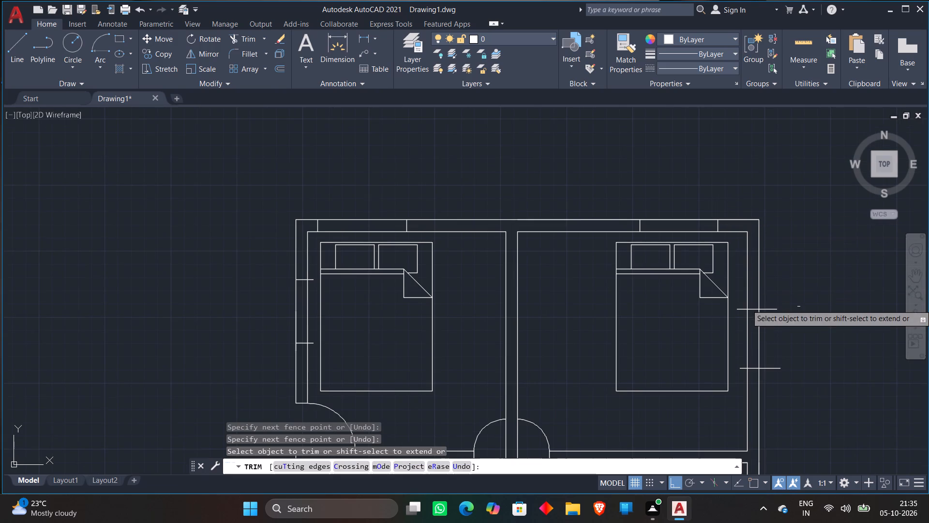
pyautogui.moveTo(809, 303); pyautogui.dragTo(772, 195, button='middle')
pyautogui.scroll(1, 737, 208)
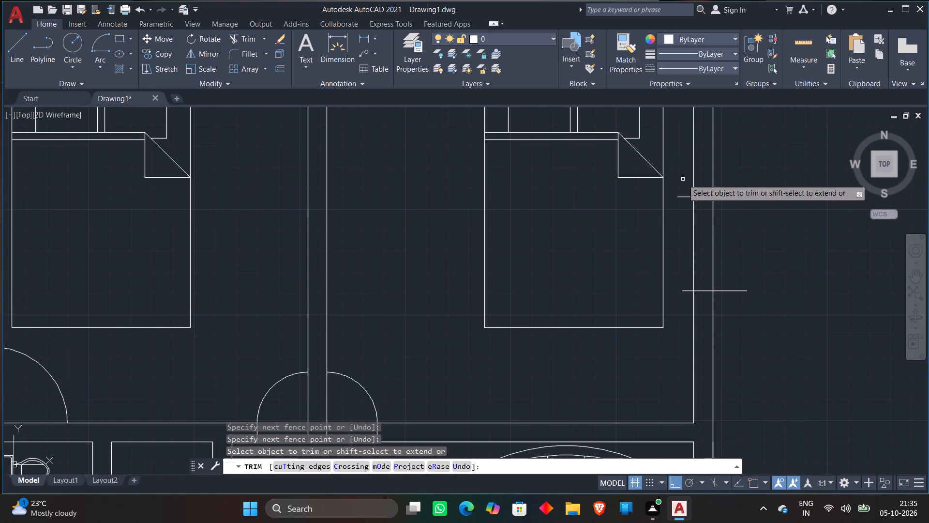
pyautogui.click(684, 182)
pyautogui.click(686, 315)
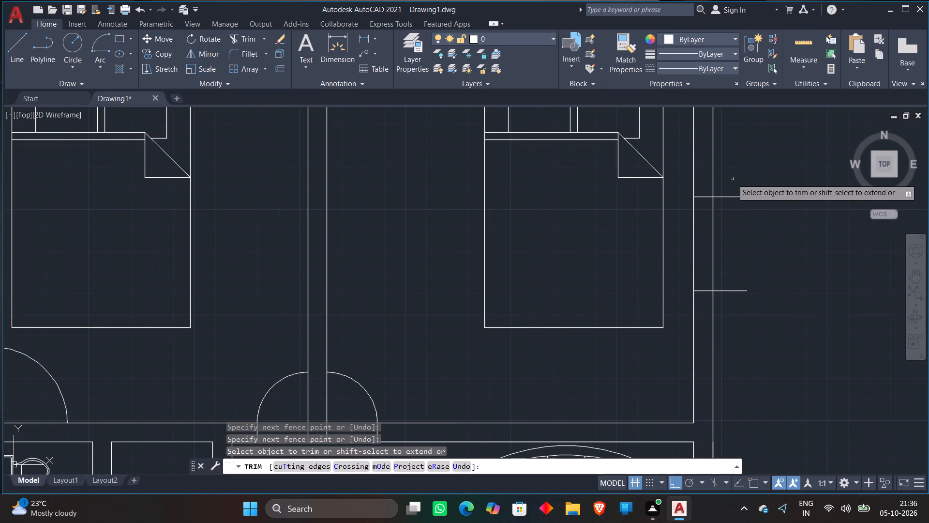
pyautogui.click(732, 179)
pyautogui.click(727, 313)
# Trim the overhanging ends of the two lines across the living room's east wall on both sides.
pyautogui.scroll(-1, 747, 240)
pyautogui.moveTo(761, 296); pyautogui.dragTo(752, 93, button='middle')
pyautogui.click(730, 188)
pyautogui.click(731, 294)
pyautogui.scroll(1, 689, 170)
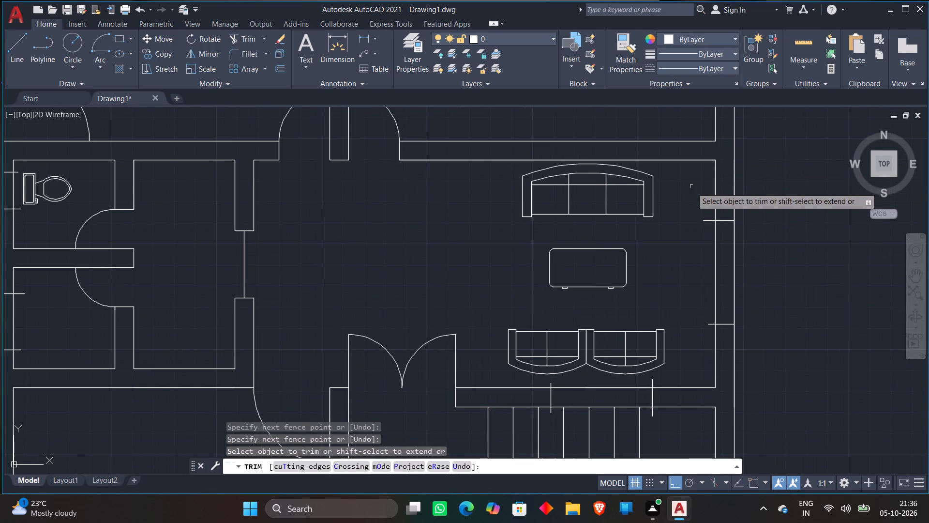
pyautogui.click(702, 206)
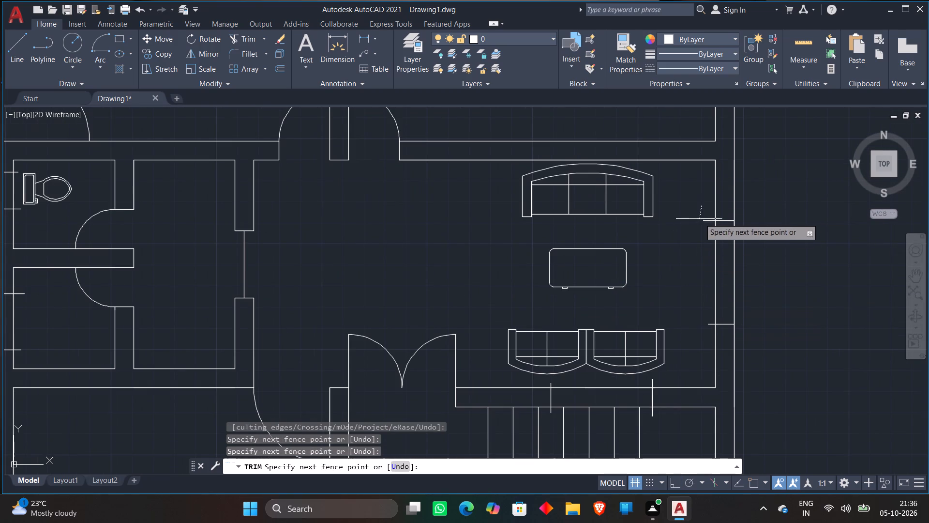
pyautogui.click(707, 216)
pyautogui.click(708, 211)
pyautogui.click(710, 329)
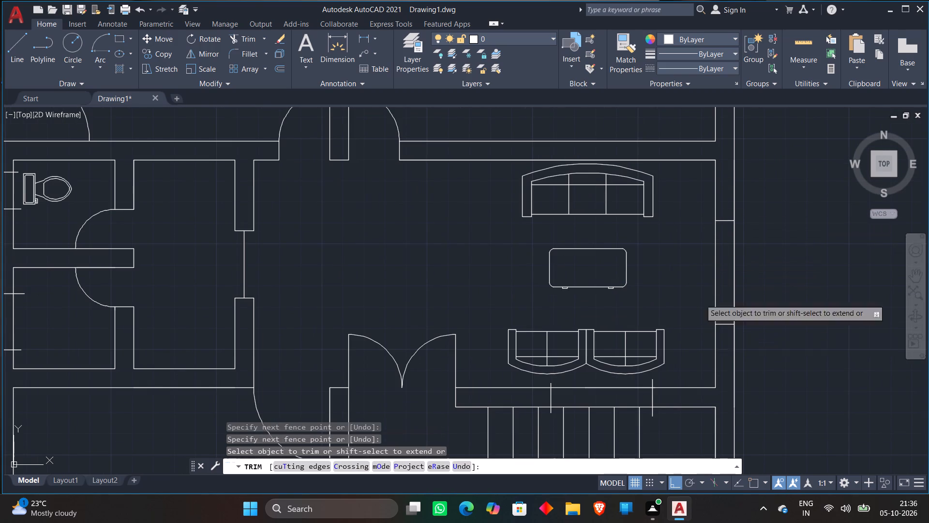
# Trim the overhanging ends of the two lines across the wall between the living room and the staircase.
pyautogui.scroll(-1, 687, 241)
pyautogui.moveTo(682, 248); pyautogui.dragTo(752, 139, button='middle')
pyautogui.scroll(3, 696, 284)
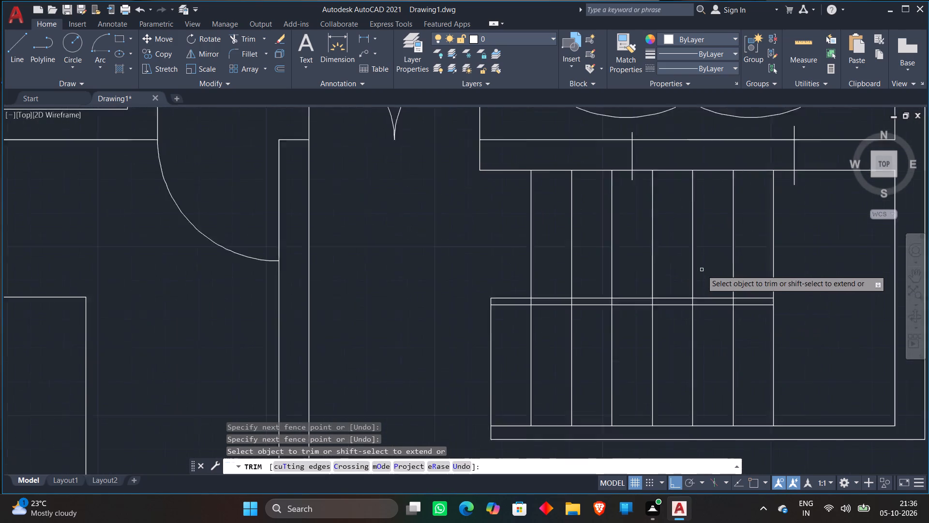
pyautogui.click(592, 121)
pyautogui.scroll(-1, 643, 143)
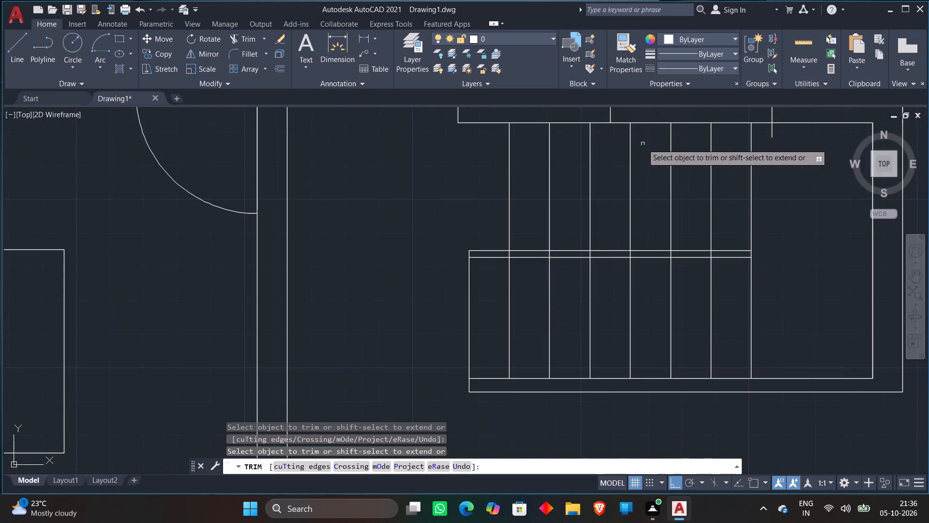
pyautogui.click(772, 132)
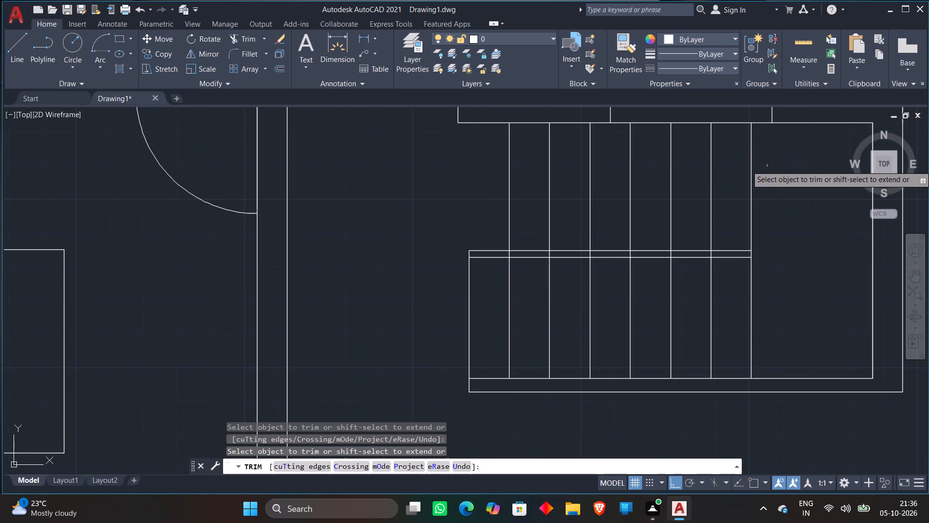
pyautogui.moveTo(768, 166); pyautogui.dragTo(759, 263, button='middle')
pyautogui.scroll(1, 702, 157)
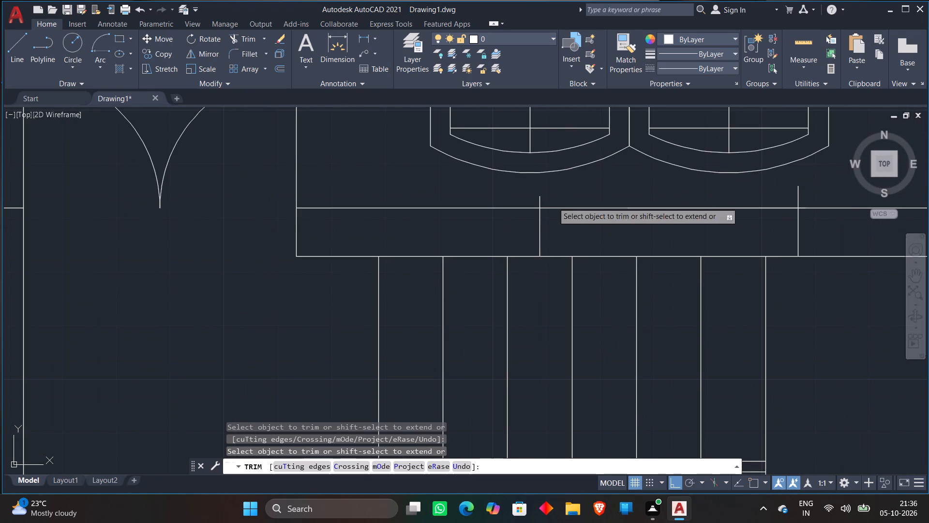
pyautogui.click(545, 202)
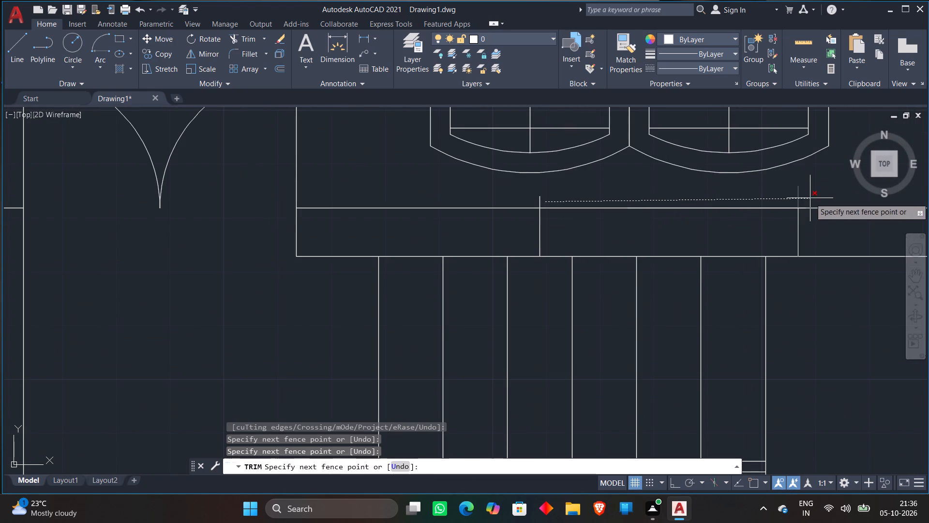
pyautogui.click(810, 198)
pyautogui.click(539, 200)
# Trim the overhanging ends of the two lines across the southwest bedroom's south wall on both sides.
pyautogui.scroll(-2, 444, 200)
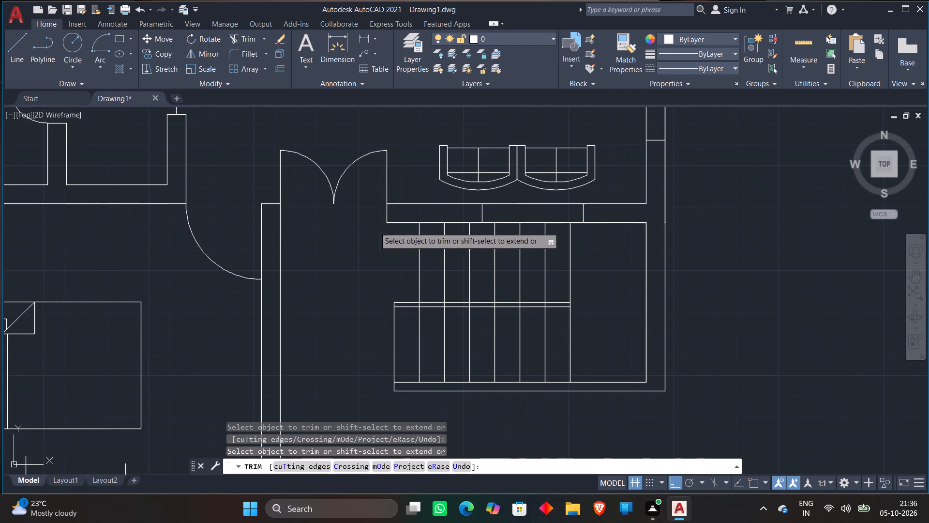
pyautogui.scroll(-1, 368, 251)
pyautogui.scroll(-1, 312, 271)
pyautogui.scroll(-1, 378, 336)
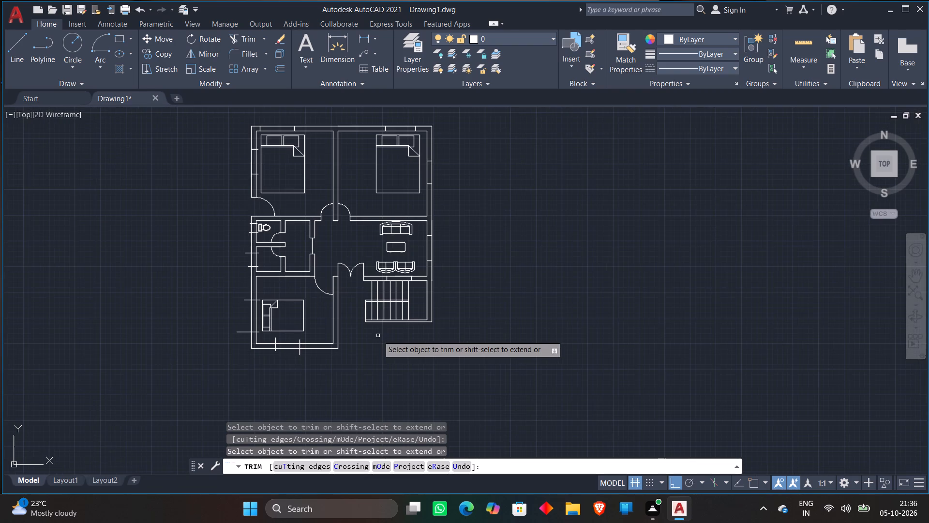
pyautogui.moveTo(378, 336); pyautogui.dragTo(534, 252, button='middle')
pyautogui.scroll(3, 416, 249)
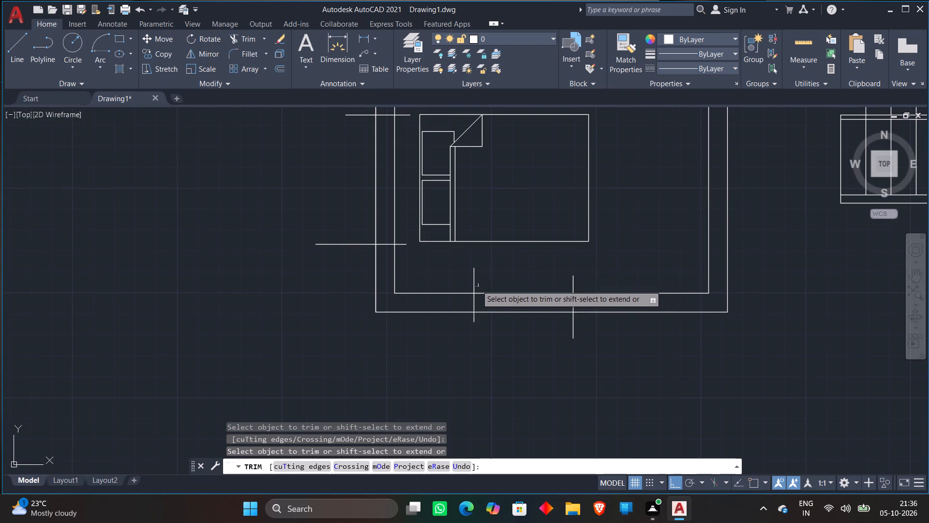
pyautogui.click(455, 284)
pyautogui.click(594, 282)
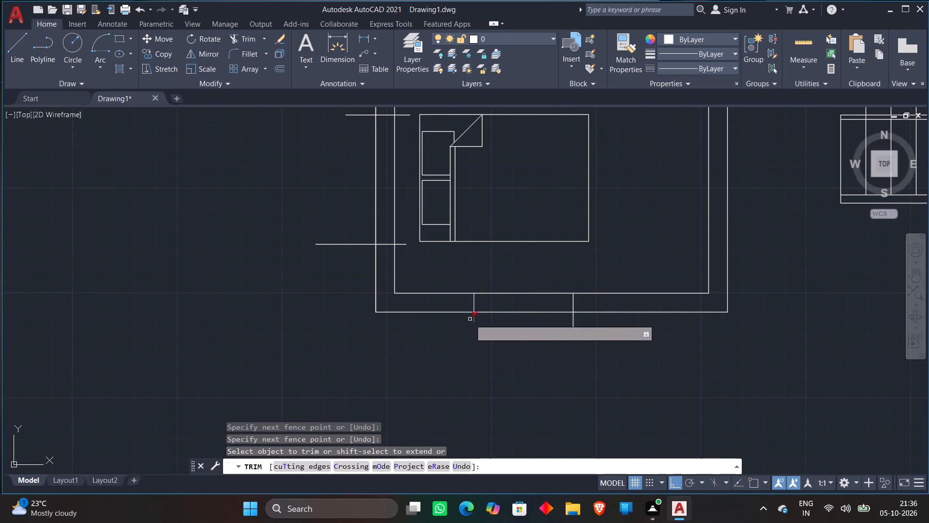
pyautogui.click(469, 319)
pyautogui.click(599, 330)
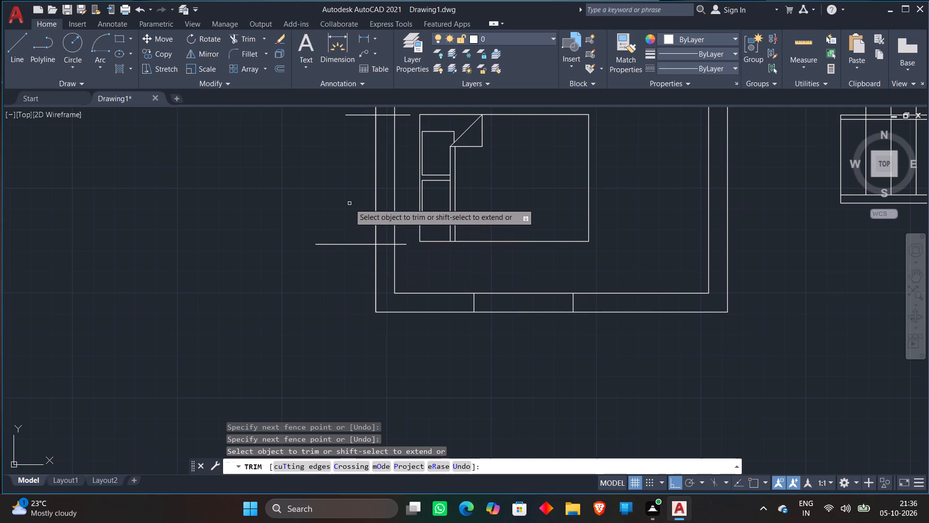
# Trim the overhanging ends of the two lines across the southwest bedroom's west wall on both sides.
pyautogui.scroll(-1, 349, 204)
pyautogui.scroll(1, 383, 146)
pyautogui.click(383, 144)
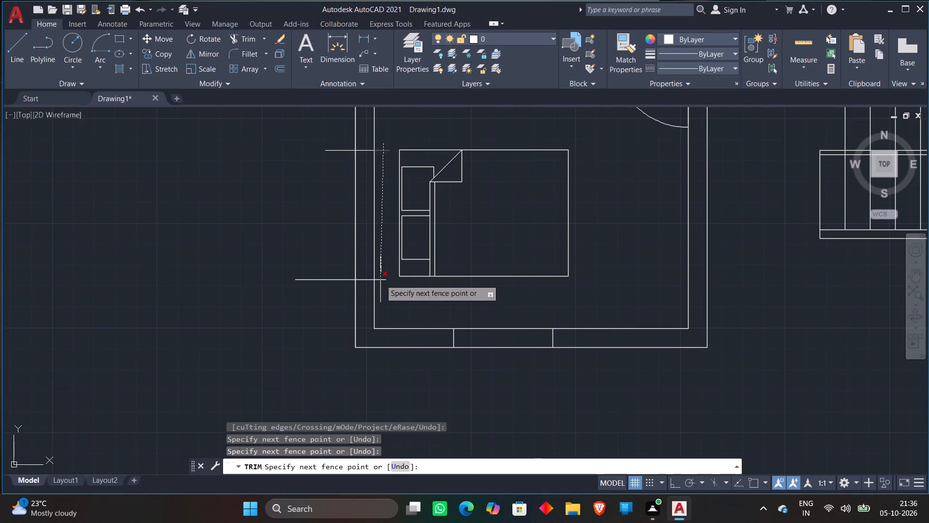
pyautogui.click(380, 284)
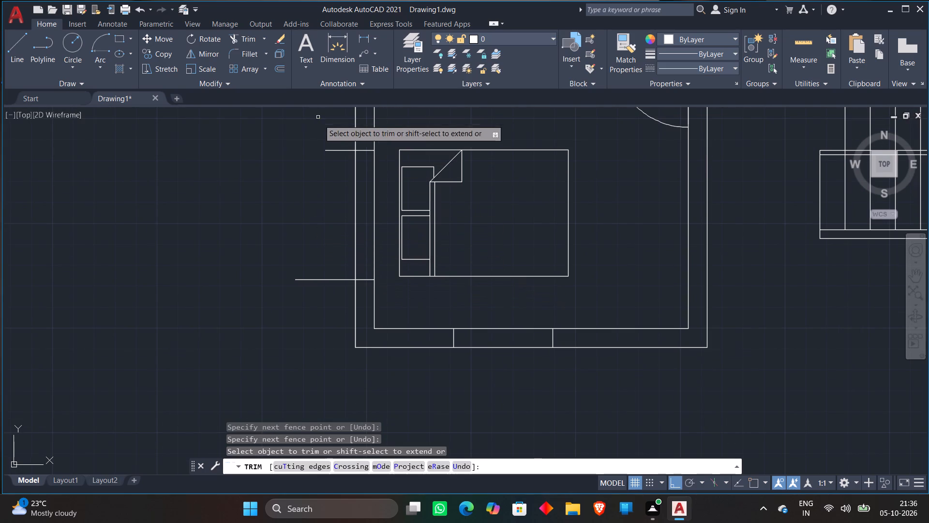
pyautogui.click(346, 135)
pyautogui.click(308, 315)
# Trim the overhanging ends of the two lines across the west wall of the small room south of the toilet on both sides.
pyautogui.scroll(-2, 300, 252)
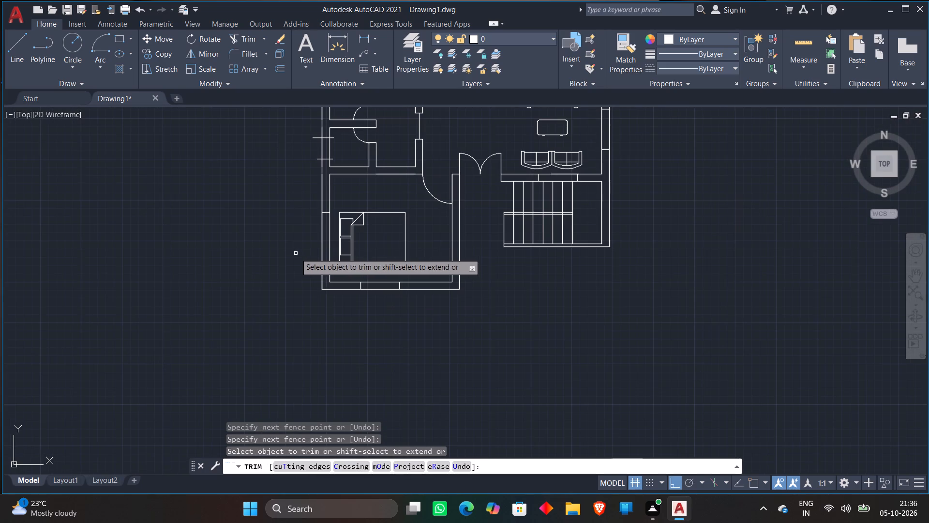
pyautogui.moveTo(292, 254); pyautogui.dragTo(287, 380, button='middle')
pyautogui.scroll(2, 348, 288)
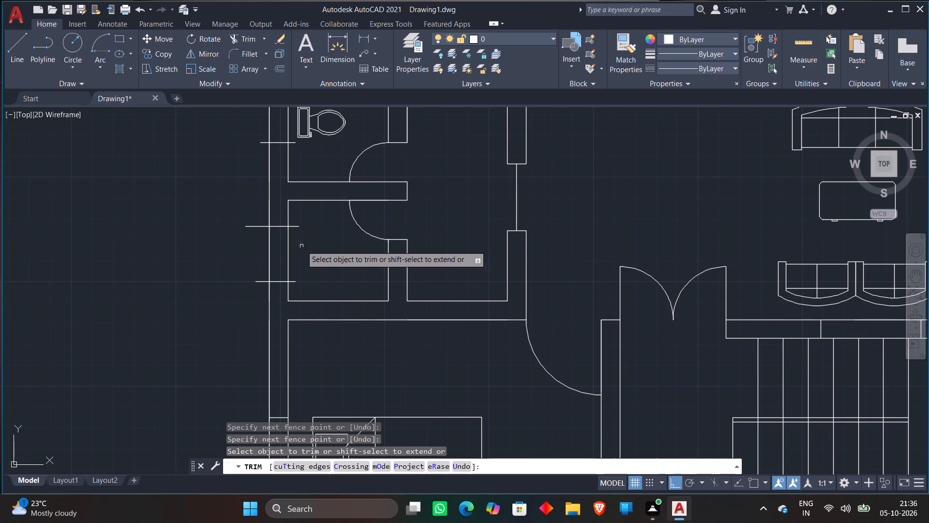
pyautogui.click(297, 222)
pyautogui.click(297, 281)
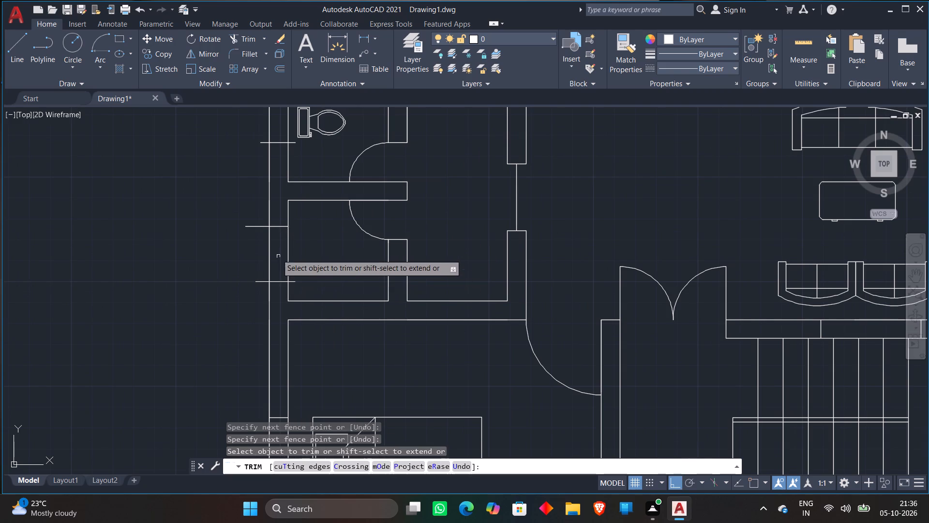
pyautogui.click(257, 213)
pyautogui.click(259, 290)
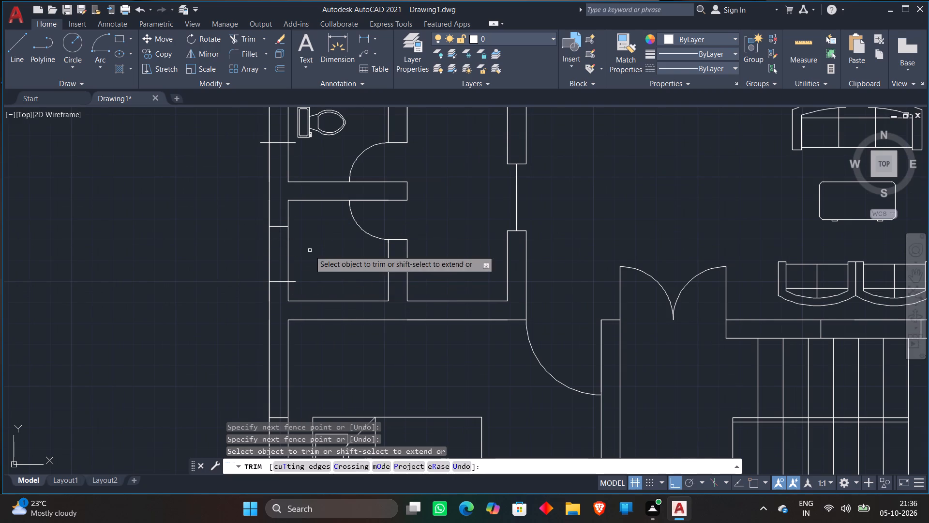
pyautogui.click(291, 283)
# Trim the overhanging ends of the two lines across the toilet room's west wall on both sides.
pyautogui.scroll(-1, 311, 241)
pyautogui.moveTo(311, 241); pyautogui.dragTo(311, 242, button='middle')
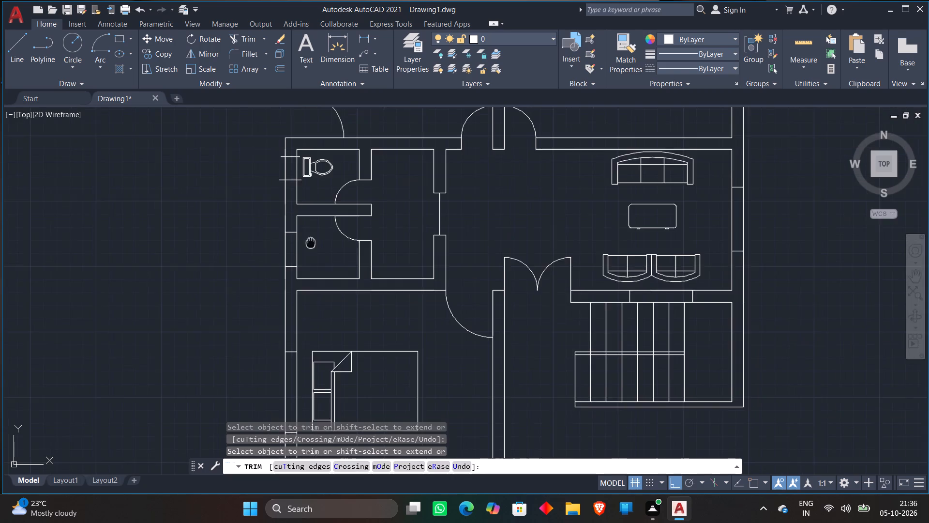
pyautogui.moveTo(311, 242); pyautogui.dragTo(329, 304, button='middle')
pyautogui.scroll(2, 309, 230)
pyautogui.click(326, 203)
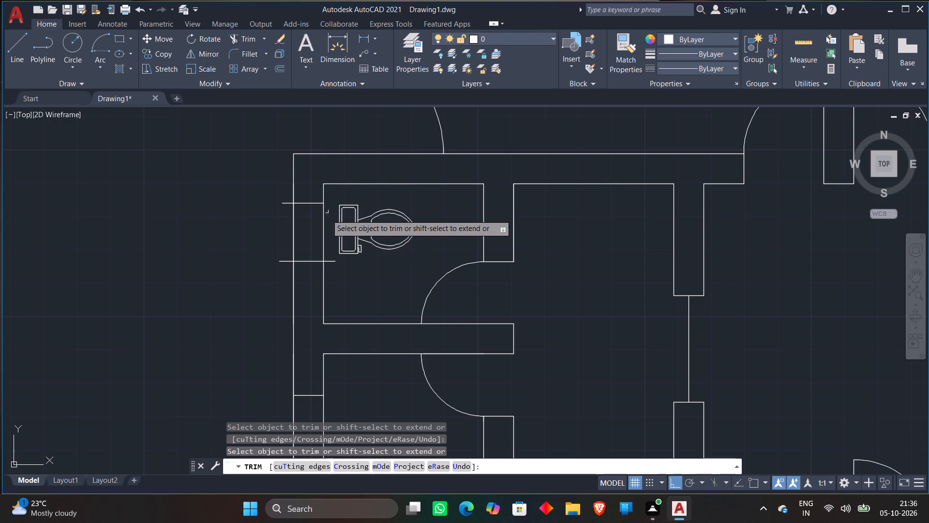
pyautogui.click(329, 263)
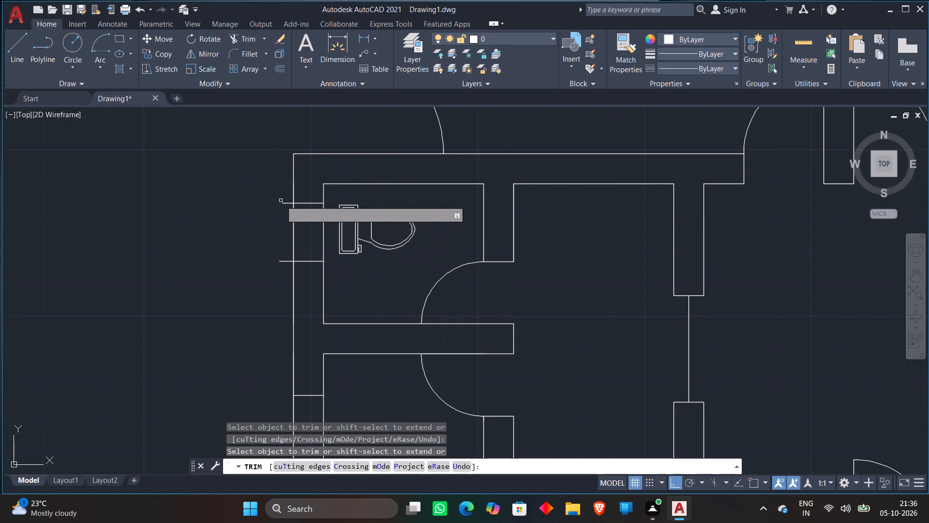
pyautogui.click(287, 184)
pyautogui.click(285, 274)
# Trim the inner overhanging ends of the two lines across the northwest bedroom's west wall and end the Trim command.
pyautogui.scroll(-2, 386, 188)
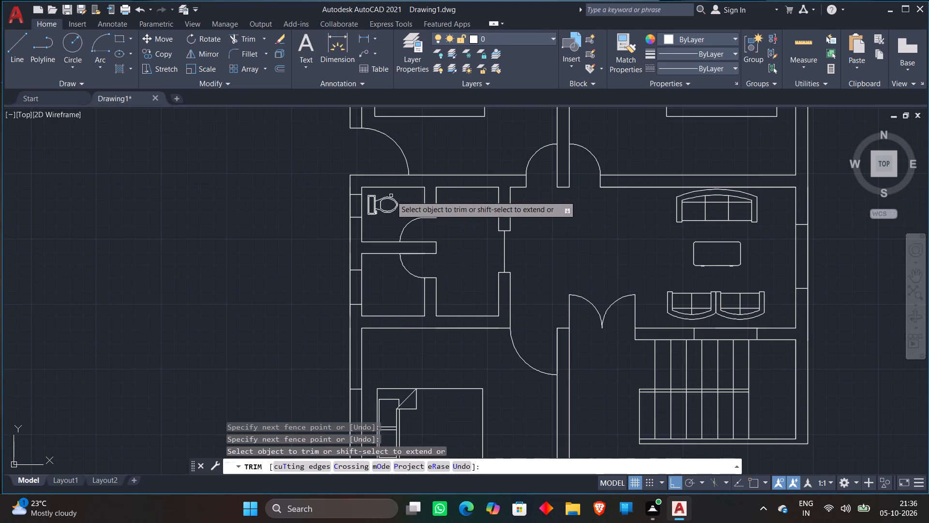
pyautogui.scroll(-1, 398, 231)
pyautogui.scroll(-1, 451, 160)
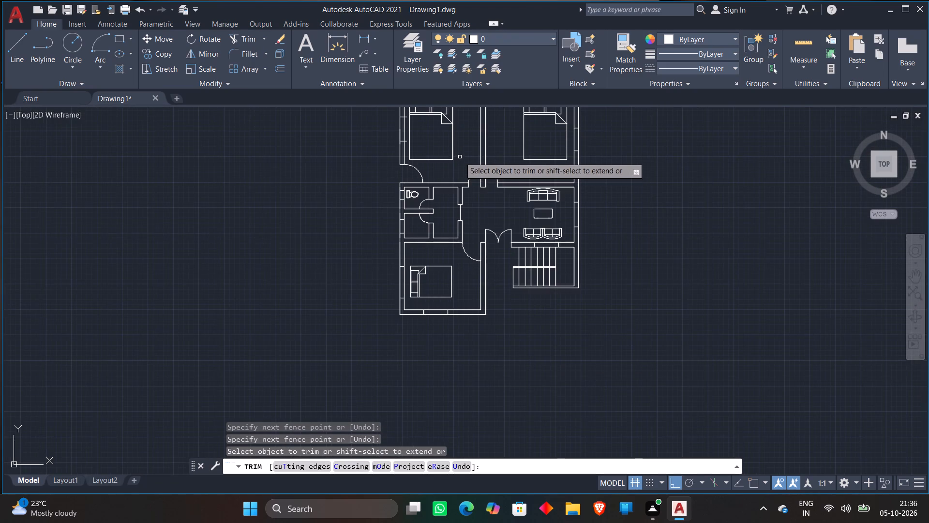
pyautogui.moveTo(460, 157); pyautogui.dragTo(485, 280, button='middle')
pyautogui.scroll(3, 432, 232)
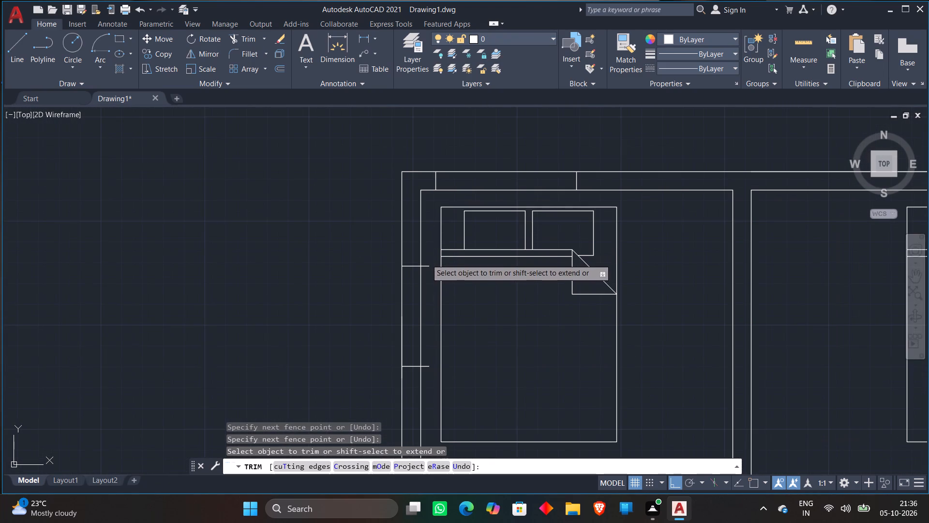
pyautogui.click(427, 261)
pyautogui.click(426, 372)
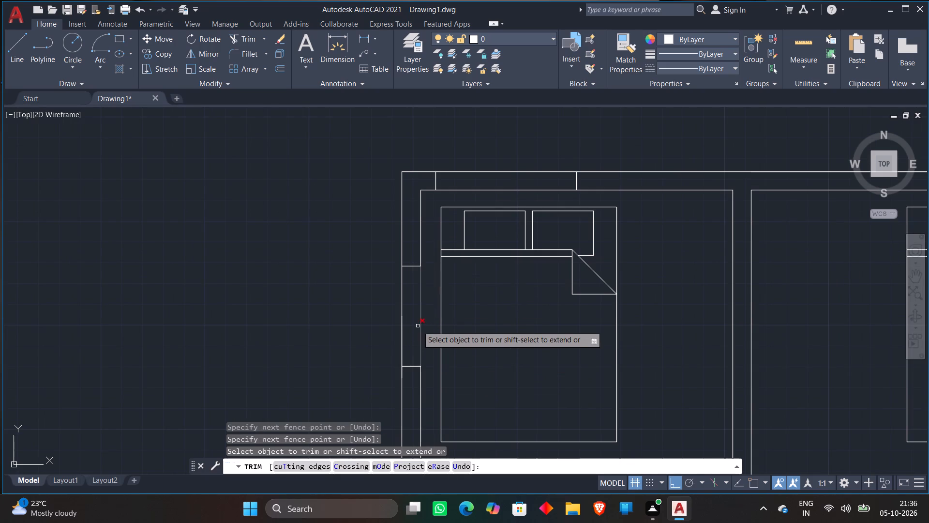
pyautogui.press('Escape')
# With object snap on, draw a centre line between the midpoints of the two opening edges in the northwest bedroom's north wall.
pyautogui.write('L')
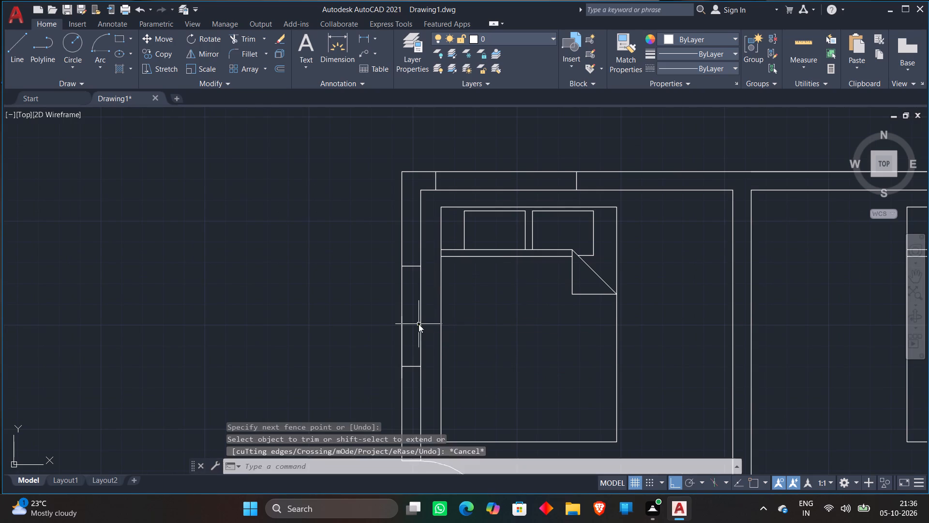
pyautogui.press('space')
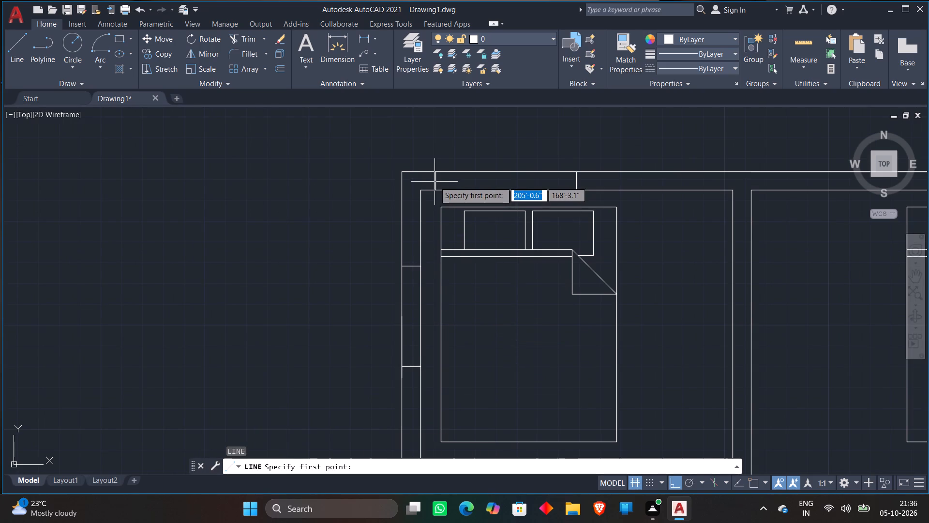
pyautogui.click(750, 480)
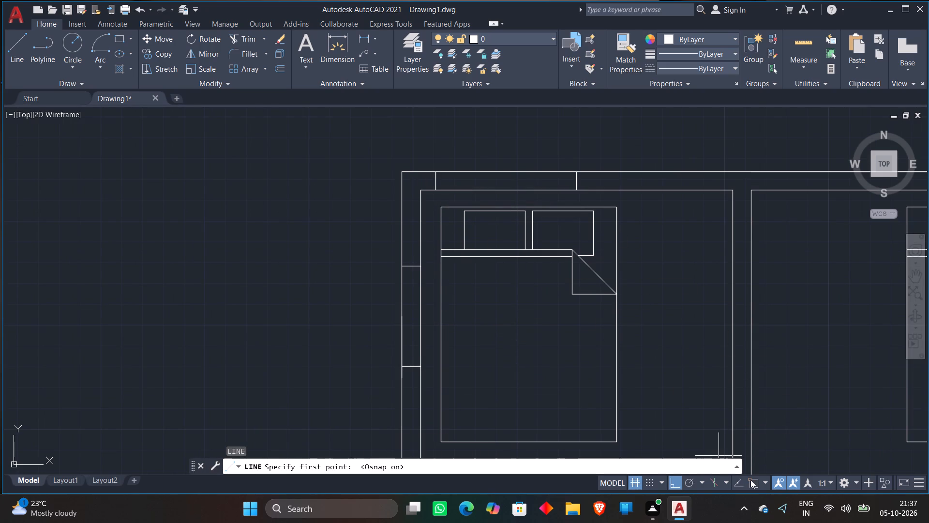
pyautogui.click(439, 184)
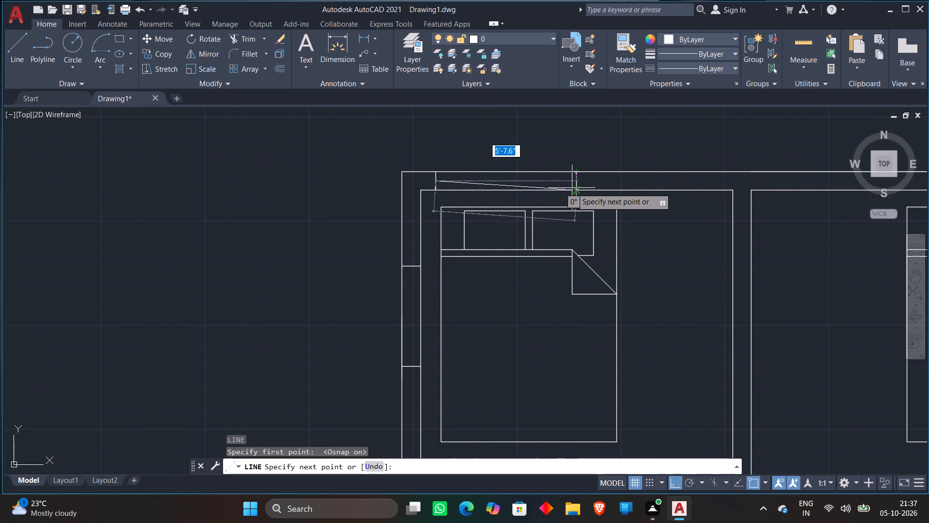
pyautogui.scroll(2, 574, 185)
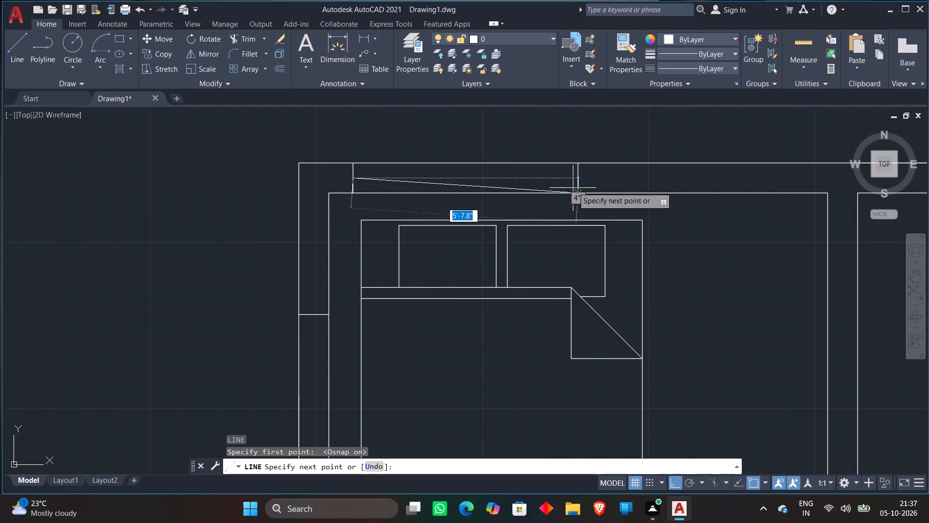
pyautogui.click(575, 177)
pyautogui.press('space')
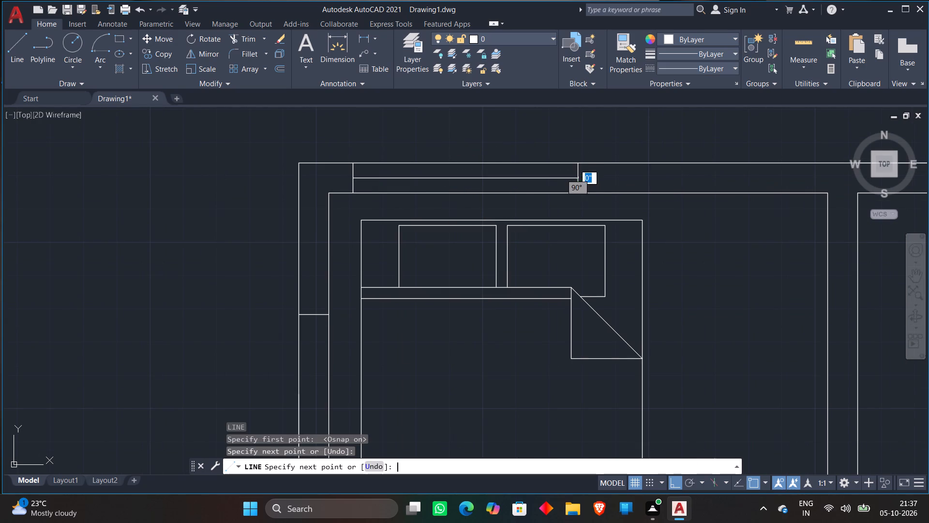
# Draw a centre line between the midpoints of the two opening edges in the northwest bedroom's west wall.
pyautogui.scroll(-2, 290, 185)
pyautogui.press('space')
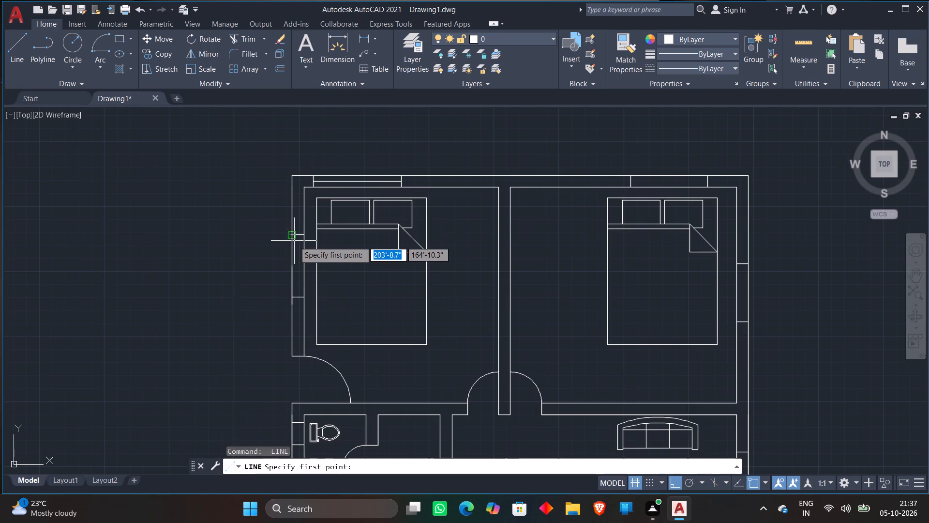
pyautogui.click(300, 237)
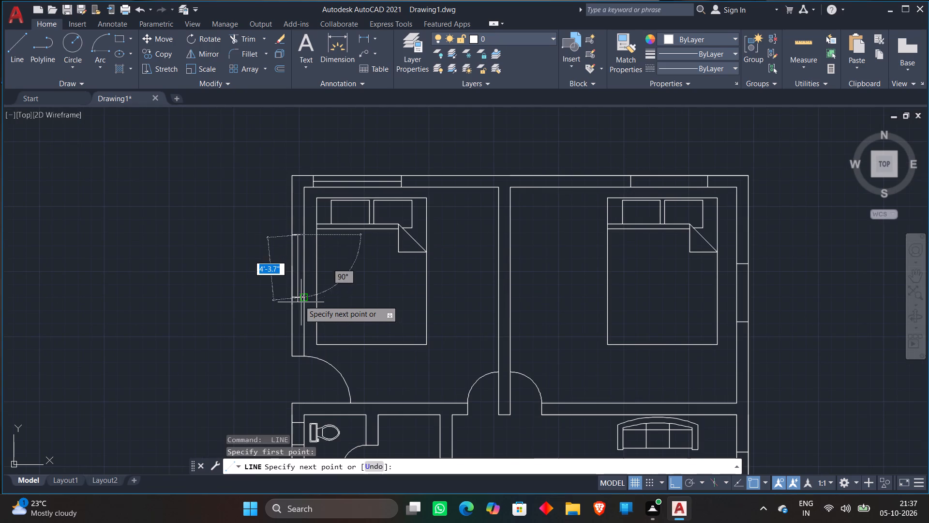
pyautogui.scroll(2, 299, 298)
pyautogui.click(299, 298)
pyautogui.press('space')
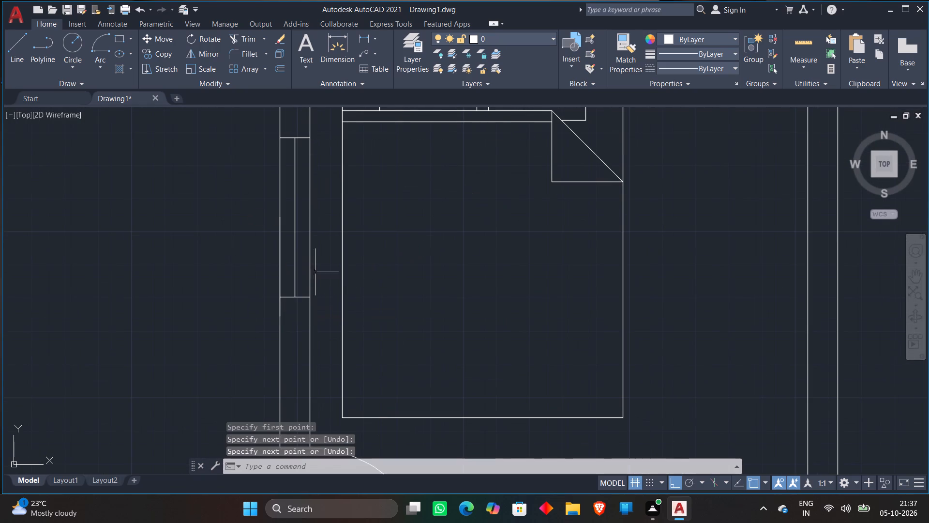
# Draw a centre line between the midpoints of the two opening edges in the toilet room's west wall.
pyautogui.scroll(-3, 355, 241)
pyautogui.scroll(-1, 507, 250)
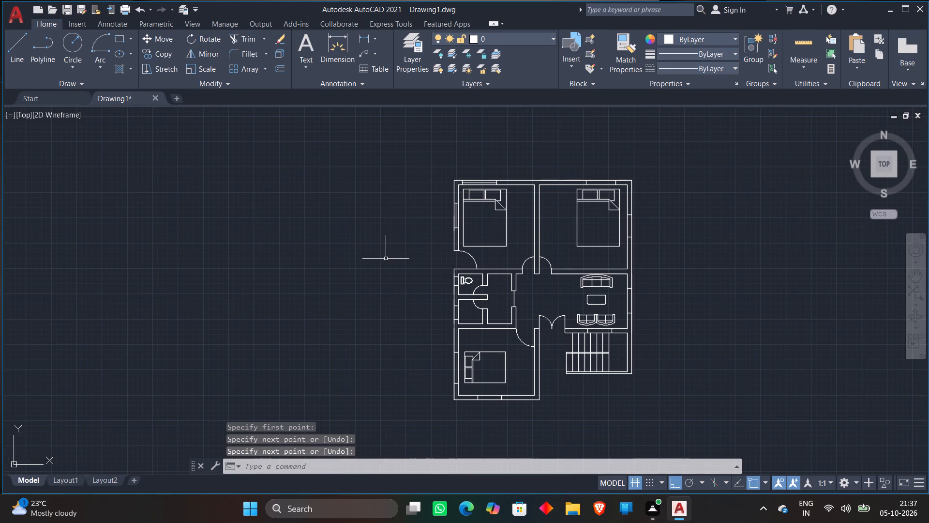
pyautogui.moveTo(386, 259); pyautogui.dragTo(376, 181, button='middle')
pyautogui.scroll(3, 433, 191)
pyautogui.press('space')
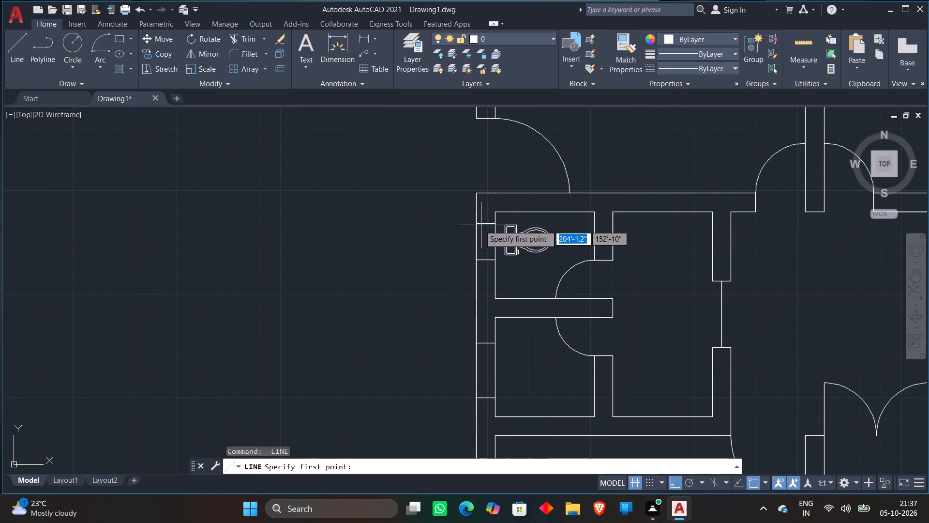
pyautogui.click(484, 227)
pyautogui.click(484, 262)
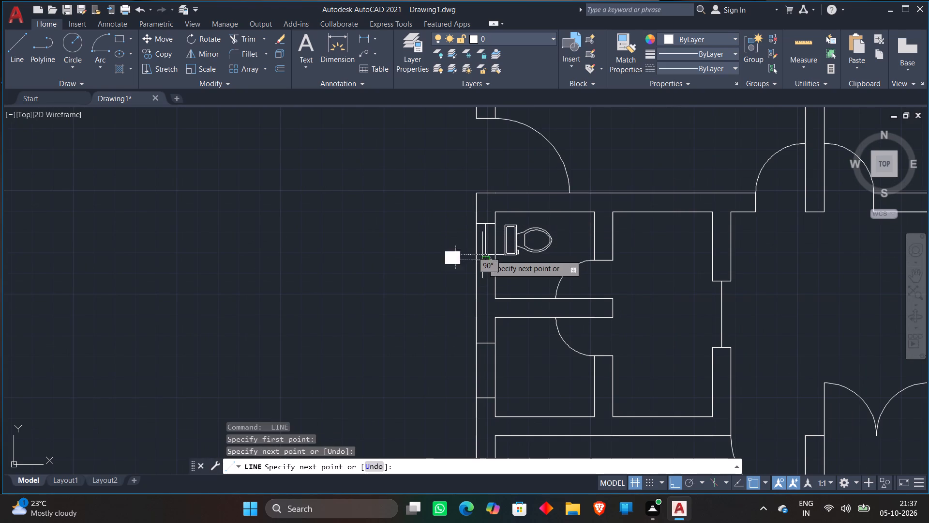
pyautogui.press('space')
# Draw a centre line between the opening edges' midpoints in the west wall of the small room south of the toilet.
pyautogui.scroll(-2, 471, 217)
pyautogui.scroll(3, 472, 273)
pyautogui.press('space')
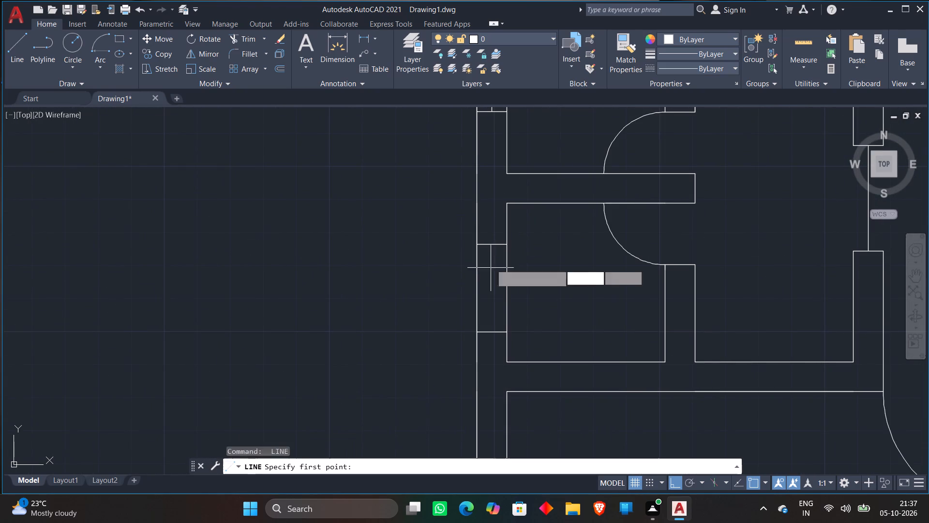
pyautogui.click(491, 246)
pyautogui.click(490, 327)
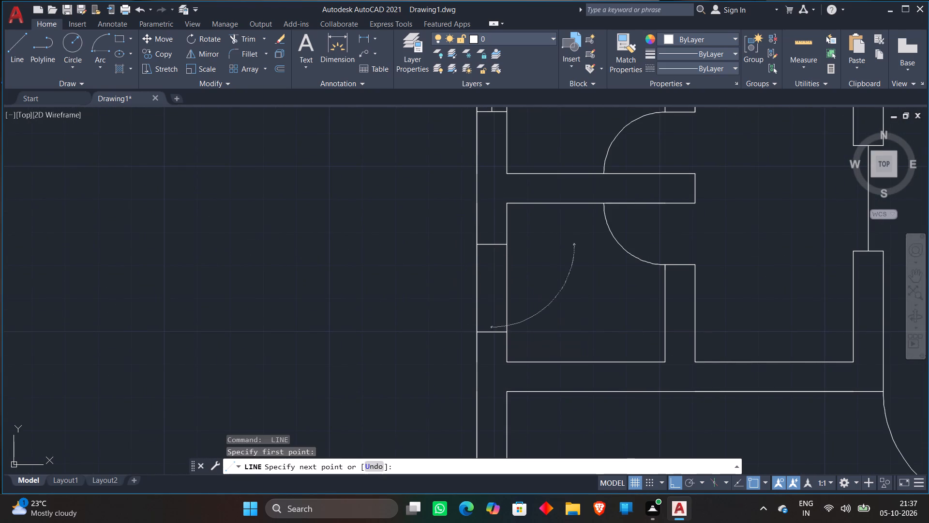
pyautogui.press('space')
# Draw a centre line between the midpoints of the two opening edges in the southwest bedroom's west wall.
pyautogui.scroll(-2, 489, 272)
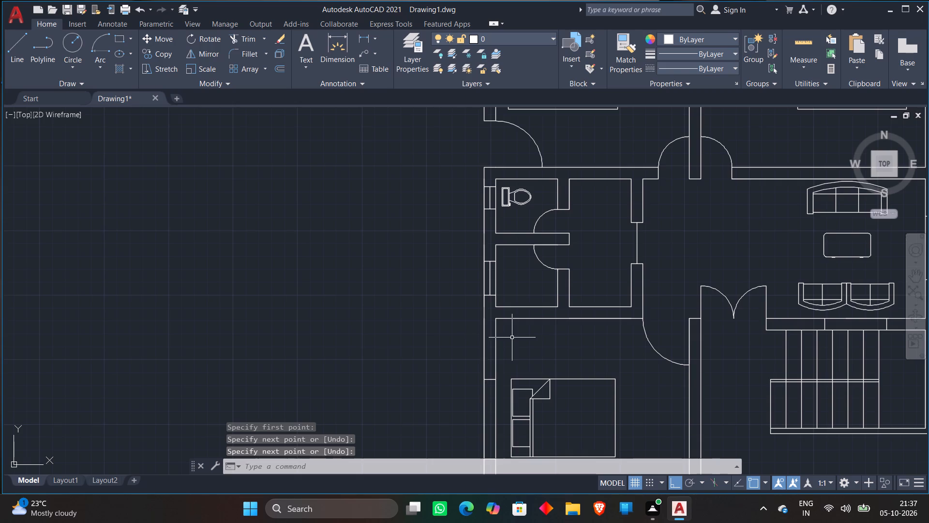
pyautogui.moveTo(512, 338); pyautogui.dragTo(496, 216, button='middle')
pyautogui.press('space')
pyautogui.scroll(1, 476, 258)
pyautogui.click(476, 258)
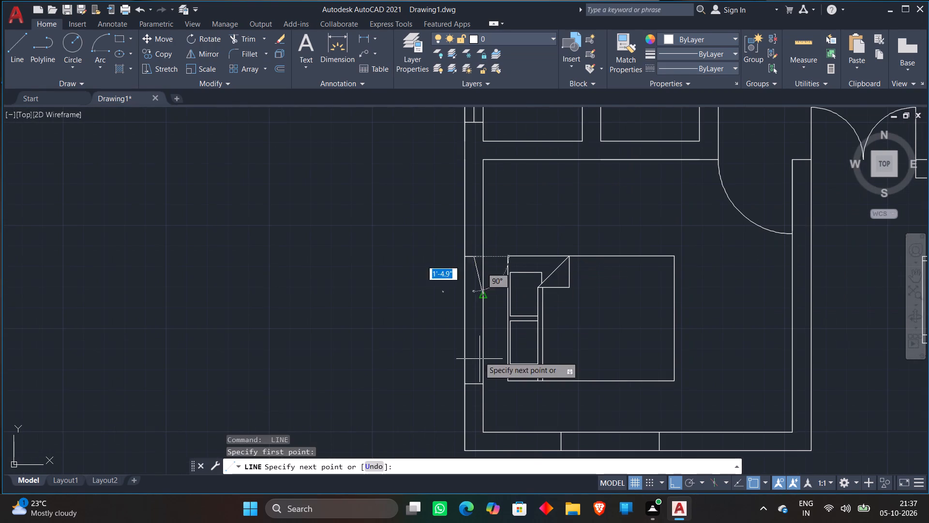
pyautogui.click(476, 388)
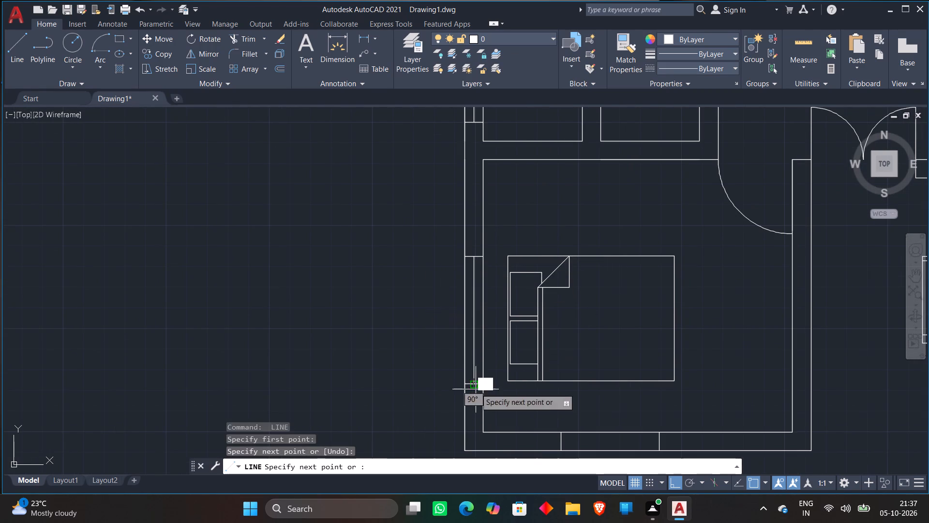
# Draw a centre line between the midpoints of the two opening edges in the southwest bedroom's south wall.
pyautogui.press('space')
pyautogui.scroll(-2, 505, 327)
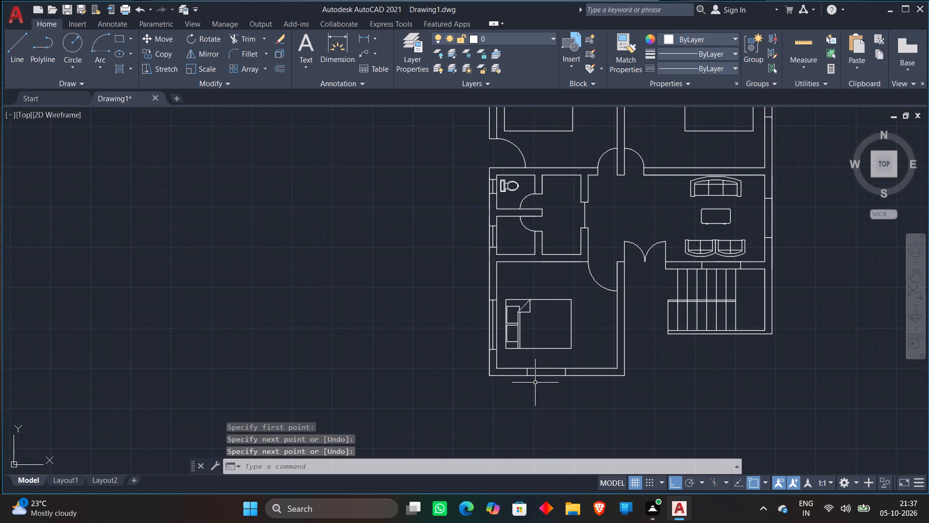
pyautogui.scroll(2, 535, 382)
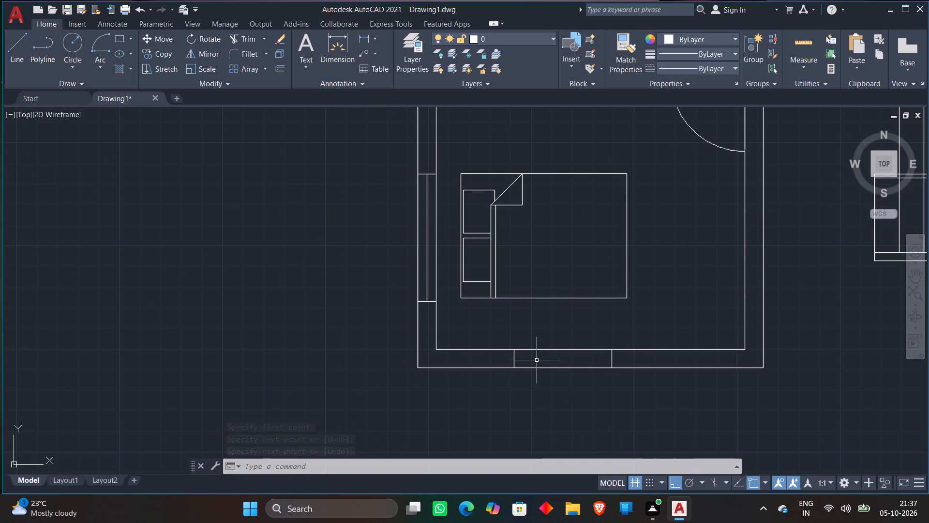
pyautogui.press('space')
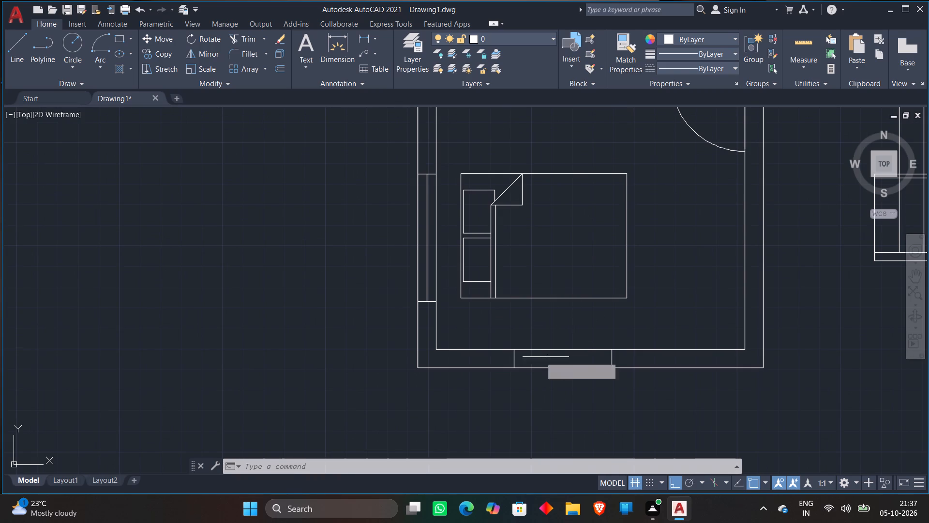
pyautogui.click(516, 359)
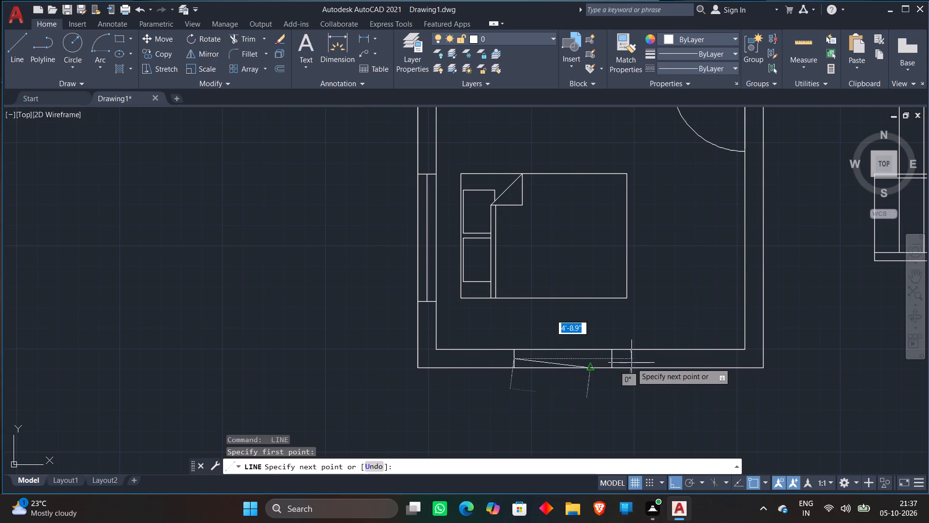
pyautogui.scroll(3, 629, 362)
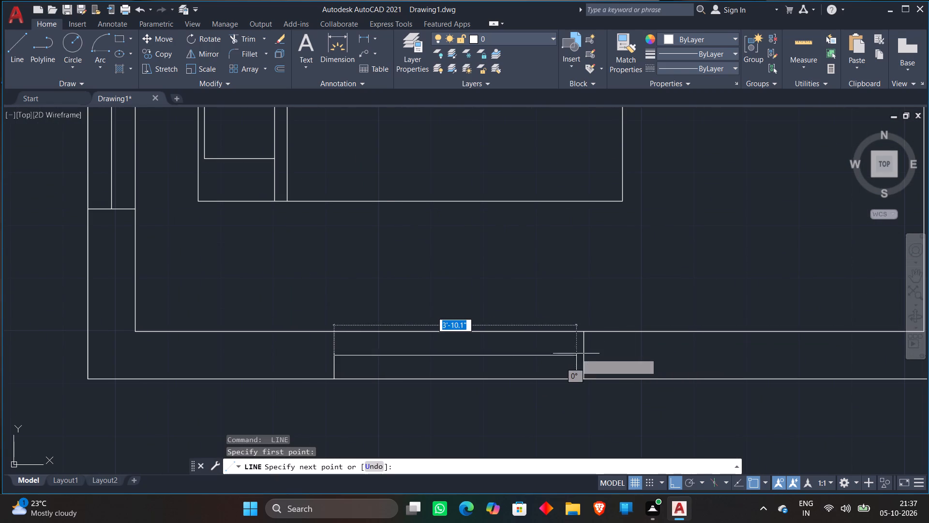
pyautogui.click(588, 352)
pyautogui.press('space')
pyautogui.scroll(-3, 635, 293)
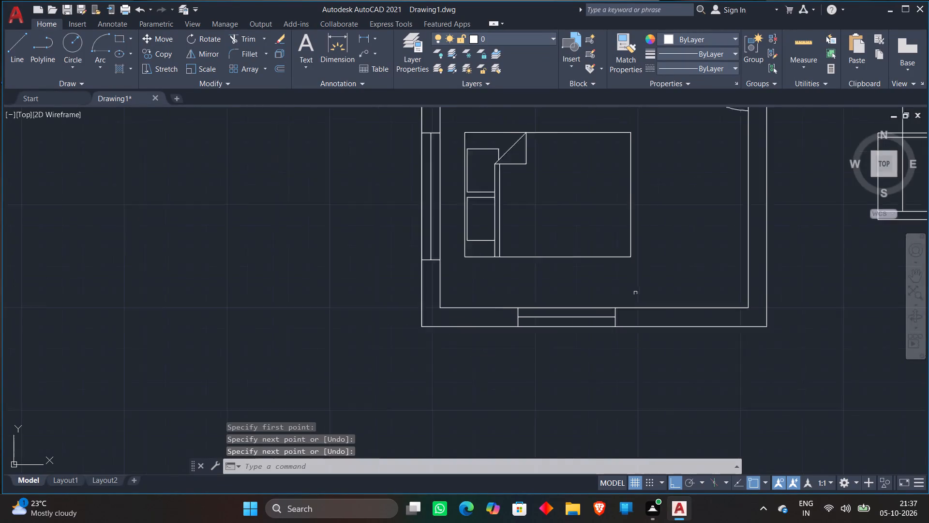
# Draw a centre line between the opening edges' midpoints in the wall between the living room and the staircase.
pyautogui.scroll(-1, 635, 285)
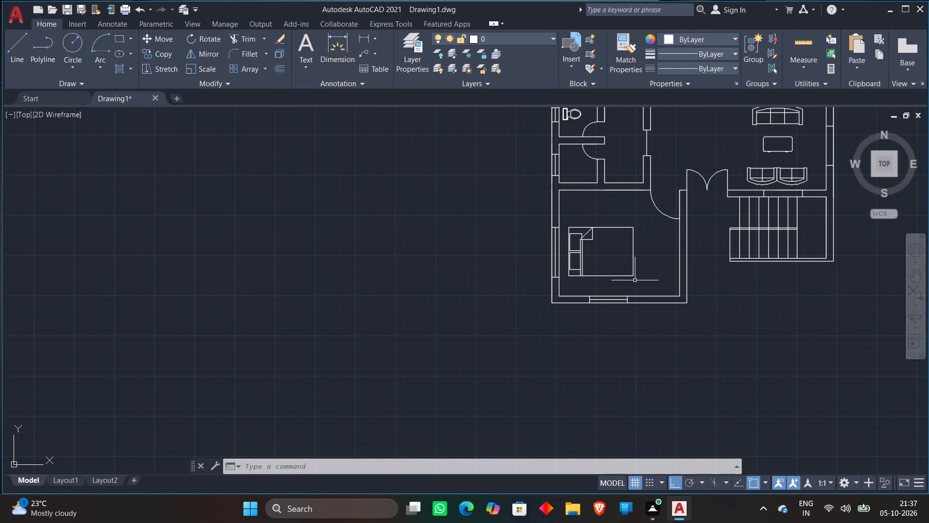
pyautogui.scroll(-2, 635, 280)
pyautogui.scroll(1, 658, 251)
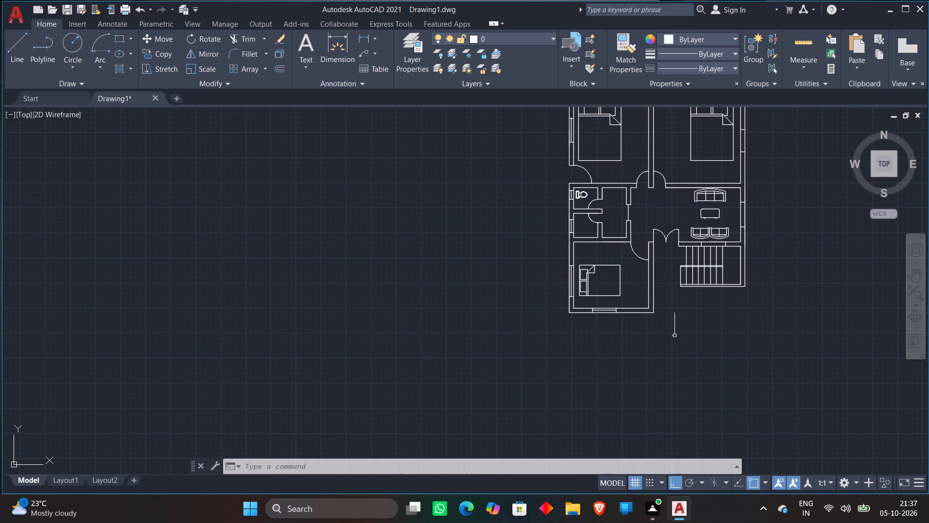
pyautogui.moveTo(674, 336); pyautogui.dragTo(536, 370, button='middle')
pyautogui.scroll(3, 602, 241)
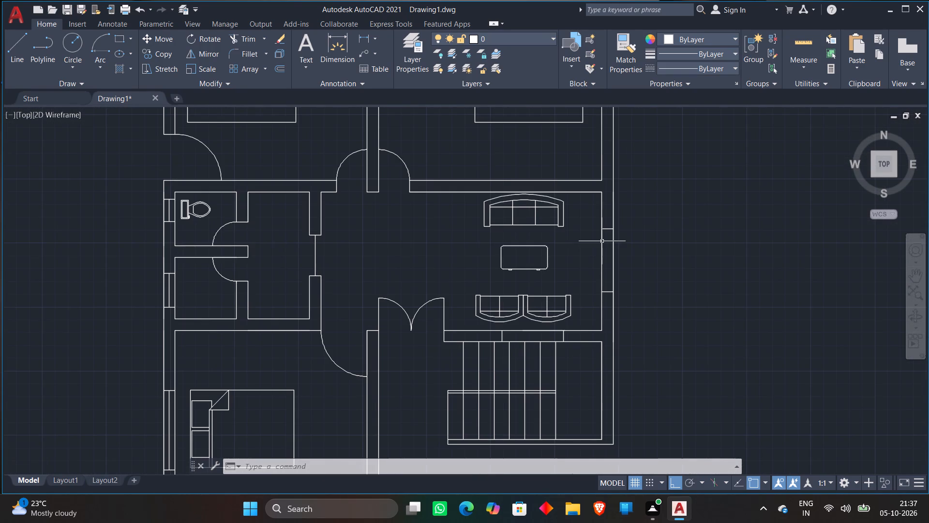
pyautogui.press('space')
pyautogui.click(442, 394)
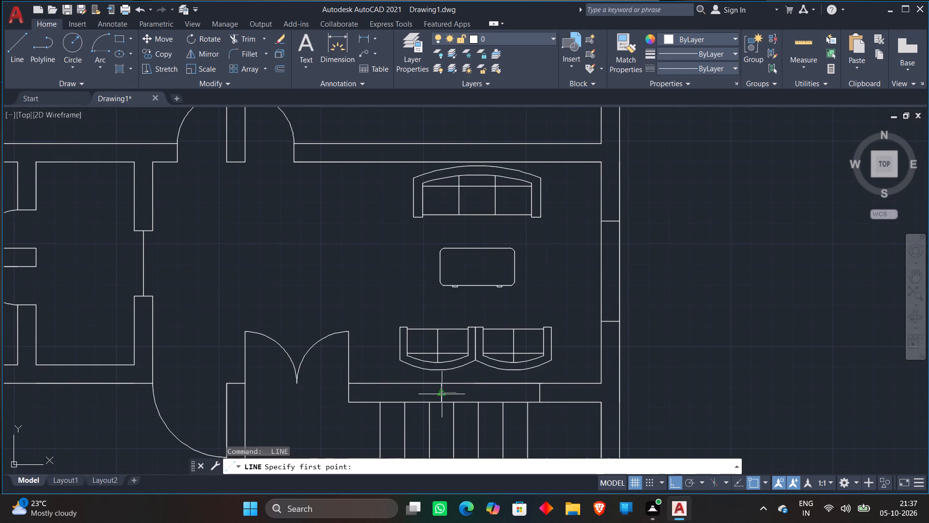
pyautogui.press('space')
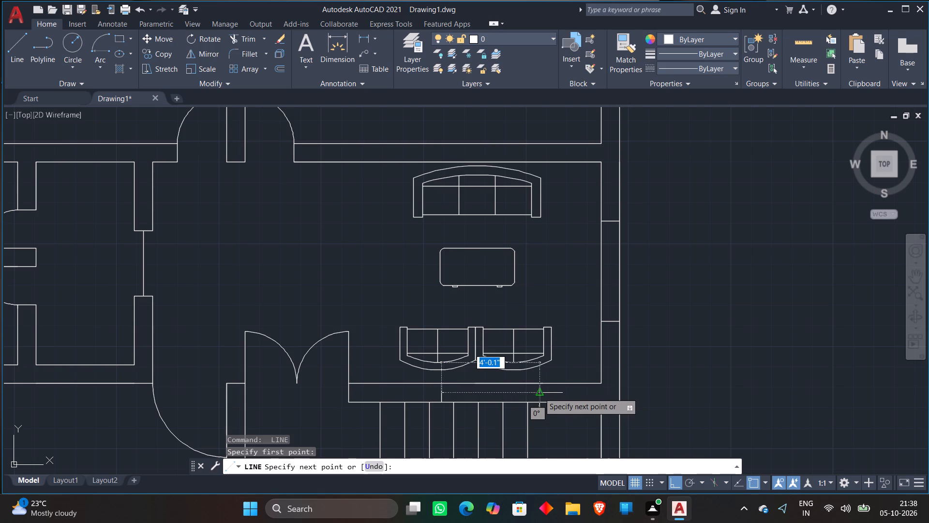
pyautogui.press('space')
pyautogui.click(442, 393)
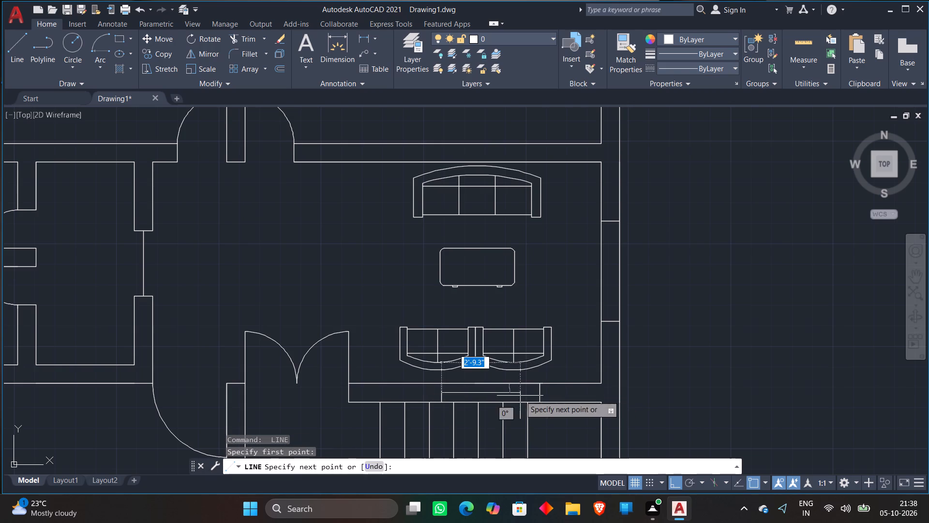
pyautogui.click(538, 394)
pyautogui.press('space')
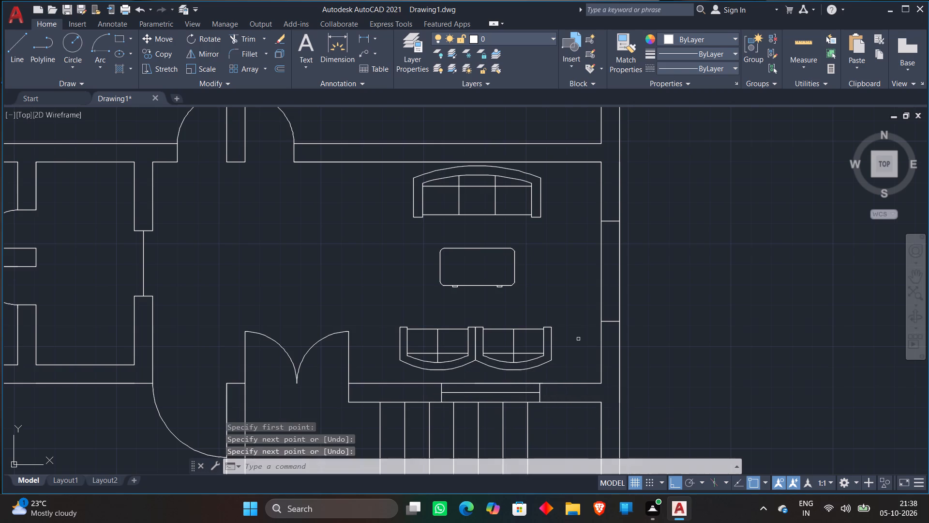
# Draw a centre line between the midpoints of the two opening edges in the living room's east wall.
pyautogui.press('space')
pyautogui.click(610, 225)
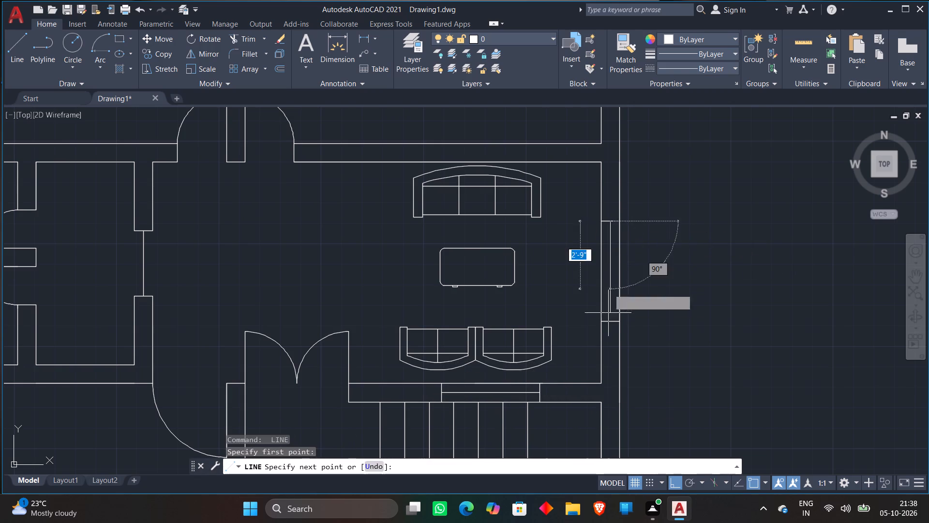
pyautogui.click(610, 324)
pyautogui.press('space')
# Draw a centre line between the midpoints of the two opening edges in the northeast bedroom's north wall.
pyautogui.scroll(-2, 645, 217)
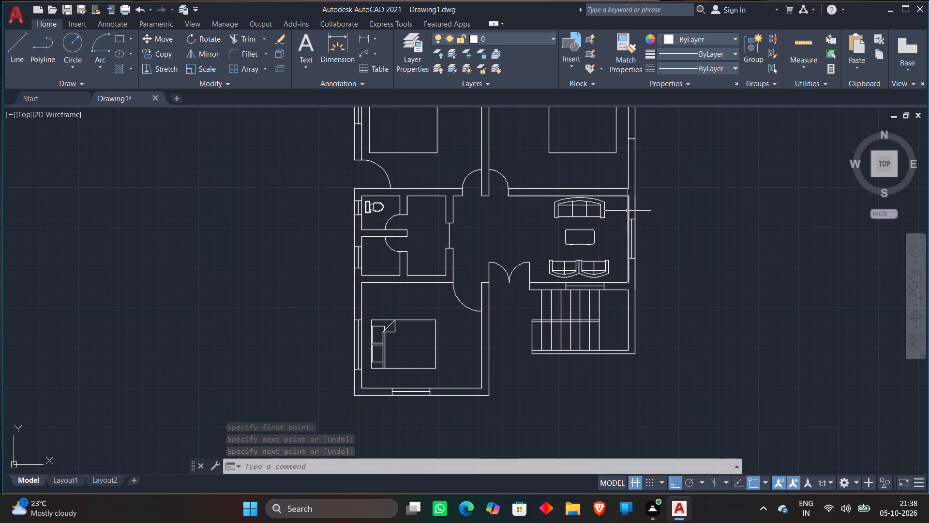
pyautogui.moveTo(645, 194); pyautogui.dragTo(602, 270, button='middle')
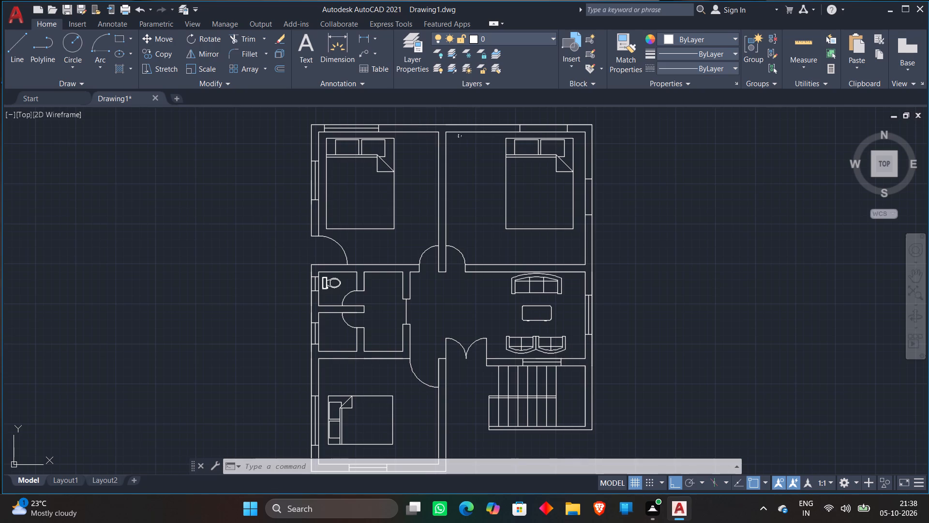
pyautogui.scroll(1, 479, 134)
pyautogui.press('space')
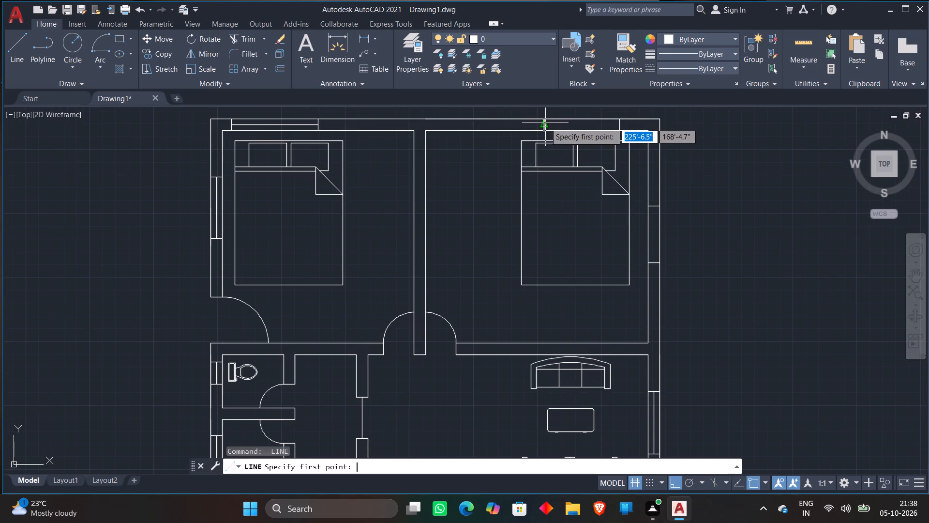
pyautogui.click(545, 123)
pyautogui.scroll(2, 613, 124)
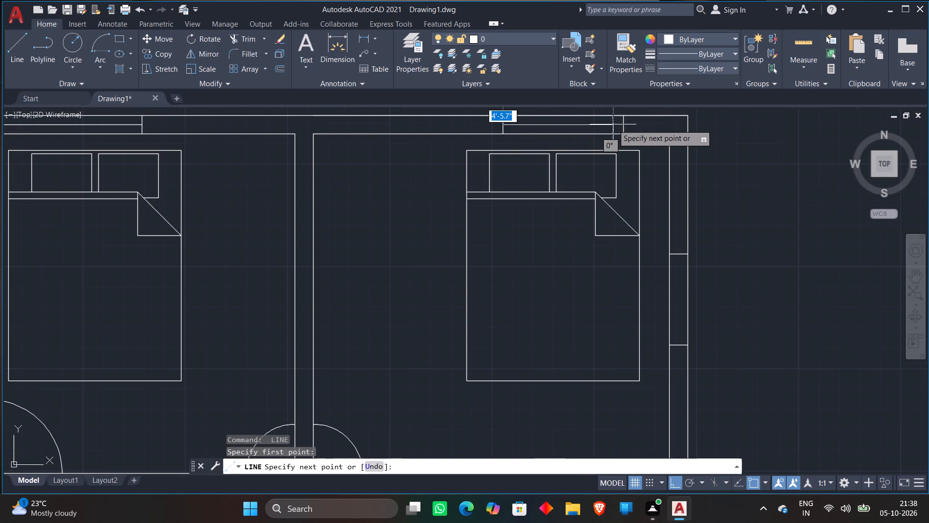
pyautogui.click(621, 125)
pyautogui.press('space')
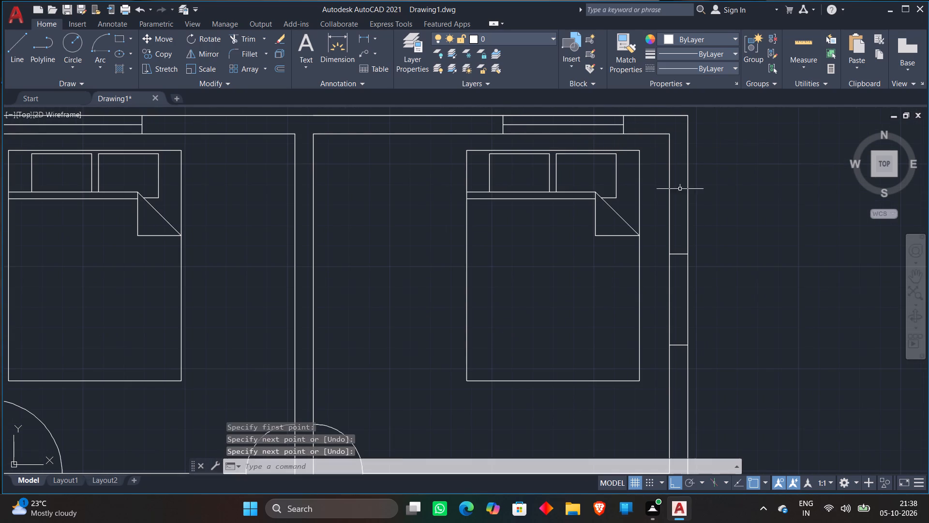
# Draw a centre line between the midpoints of the two opening edges in the northeast bedroom's east wall.
pyautogui.press('space')
pyautogui.click(678, 253)
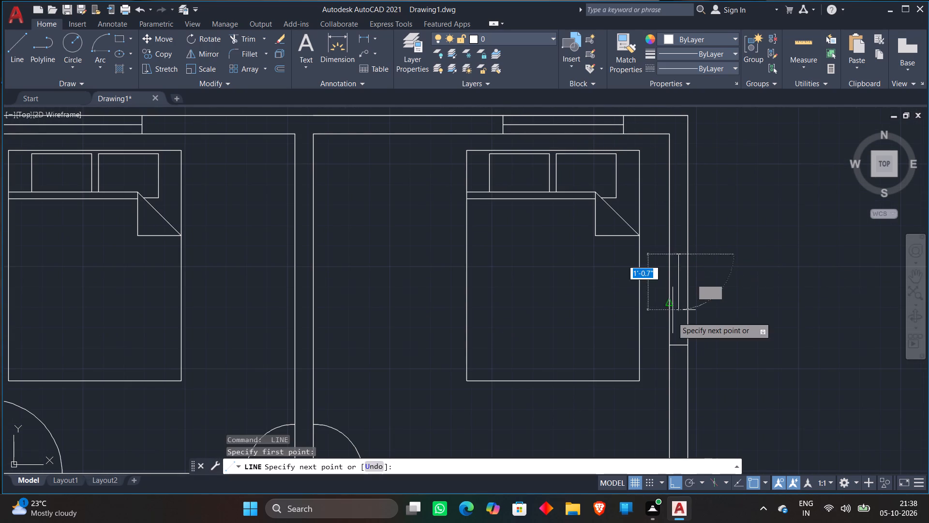
pyautogui.click(676, 350)
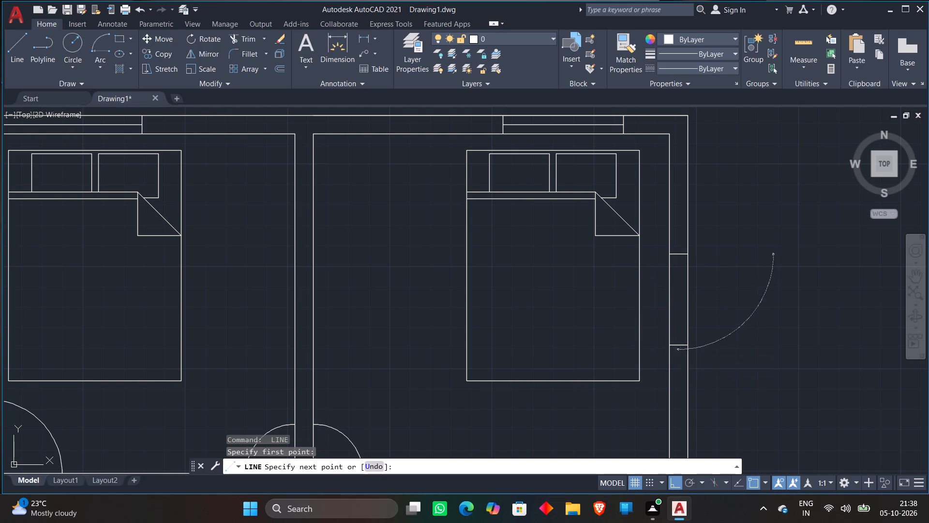
pyautogui.press('space')
# Place single-line text reading BEDROOM in the empty area west of the floor plan, with height 1' and rotation 0.
pyautogui.scroll(-4, 688, 271)
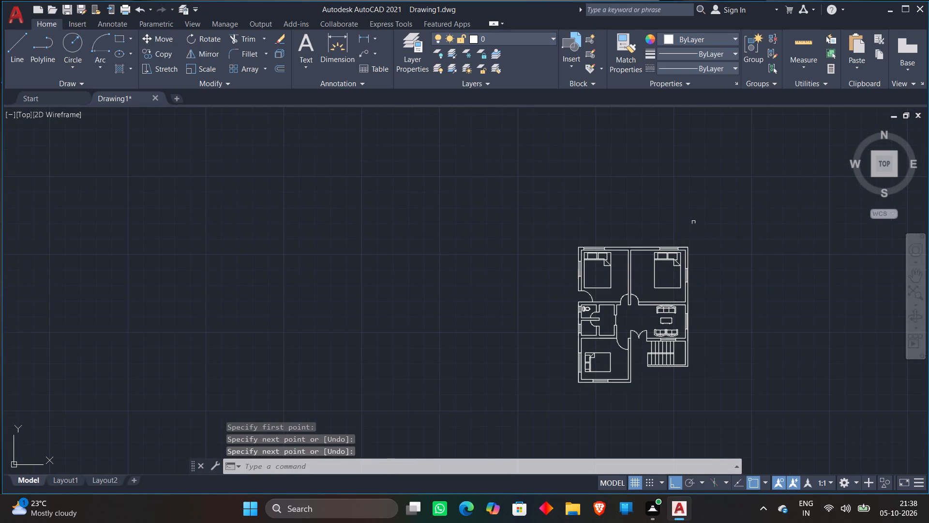
pyautogui.scroll(1, 693, 222)
pyautogui.moveTo(692, 223); pyautogui.dragTo(686, 171, button='middle')
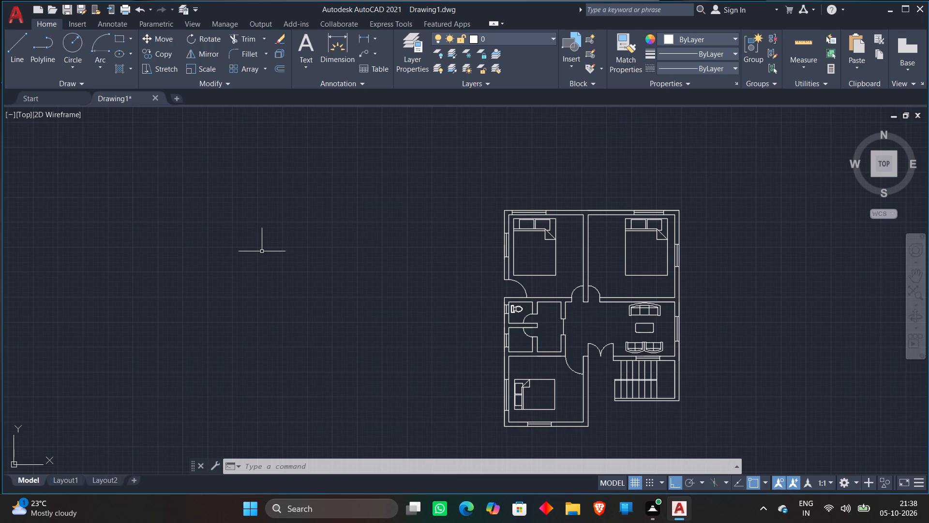
pyautogui.write('TEX')
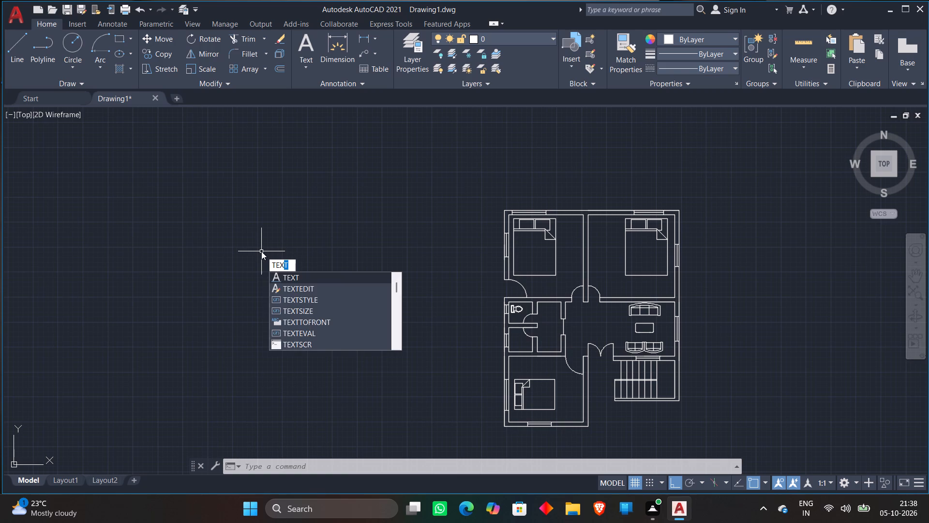
pyautogui.press('Return')
pyautogui.click(261, 237)
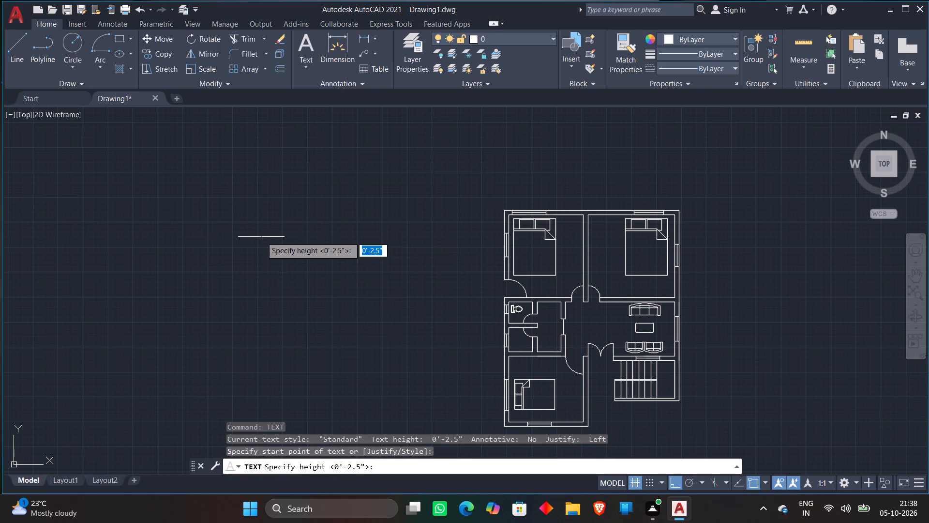
pyautogui.press('0')
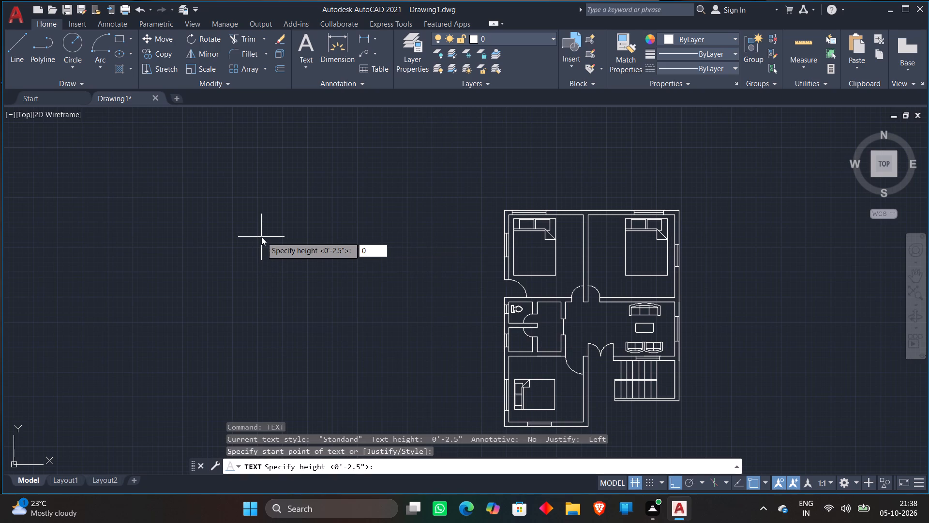
pyautogui.press('BackSpace')
pyautogui.press('2')
pyautogui.press('BackSpace')
pyautogui.write("1'")
pyautogui.press('Return')
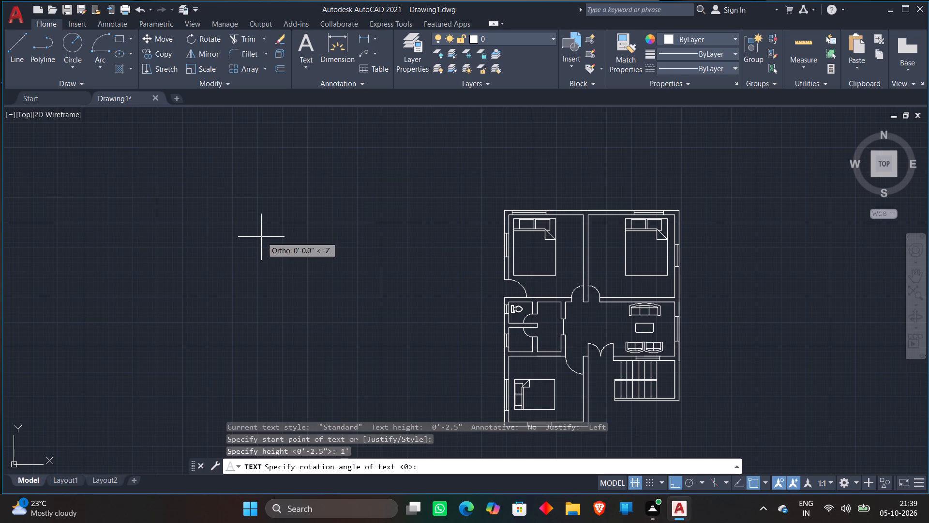
pyautogui.press('0')
pyautogui.press('Return')
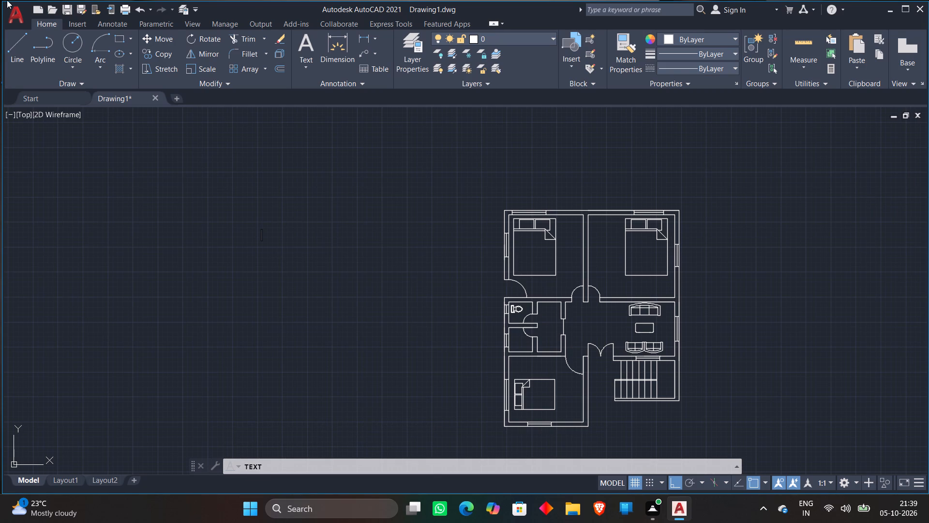
pyautogui.write('BEDROOM')
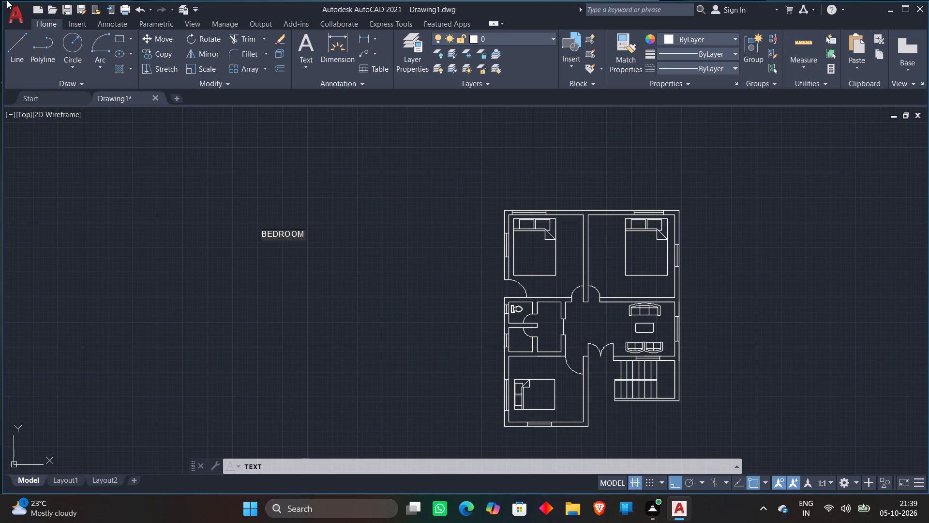
# Add the room size 12'6"X13'10' as a second text line below BEDROOM.
pyautogui.press('Return')
pyautogui.write('12\'6"')
pyautogui.press('x')
pyautogui.write("13'10")
pyautogui.press("'")
pyautogui.press('Return')
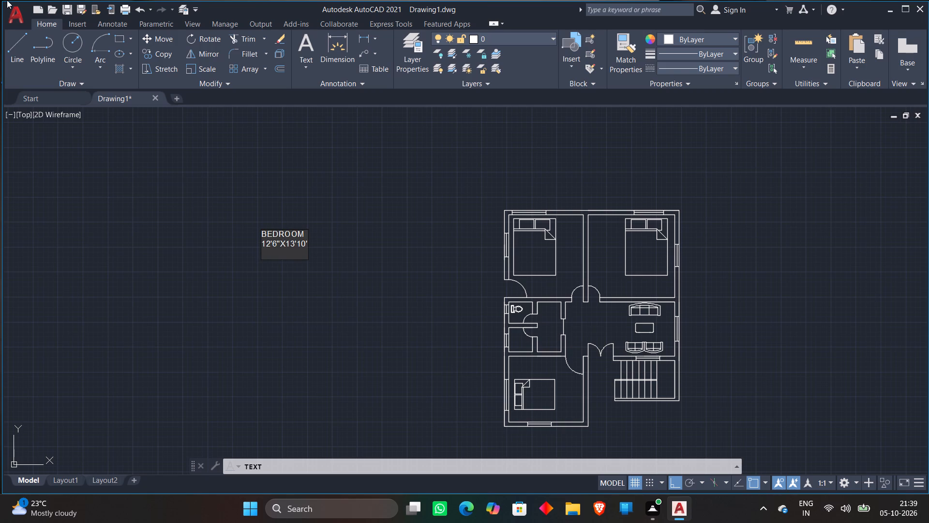
# Add the text line GUESTROOM below the bedroom size, followed by its size line 14'6"X13'10".
pyautogui.write('GUESTROOM')
pyautogui.press('Return')
pyautogui.write("14'6")
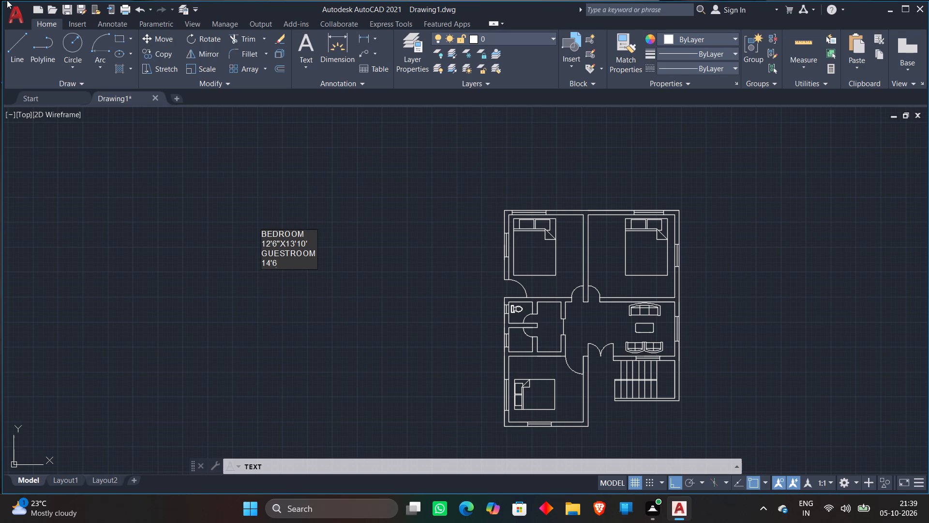
pyautogui.hotkey('shift', '"')
pyautogui.press('x')
pyautogui.write("13'10")
pyautogui.hotkey('shift', '"')
pyautogui.press('Return')
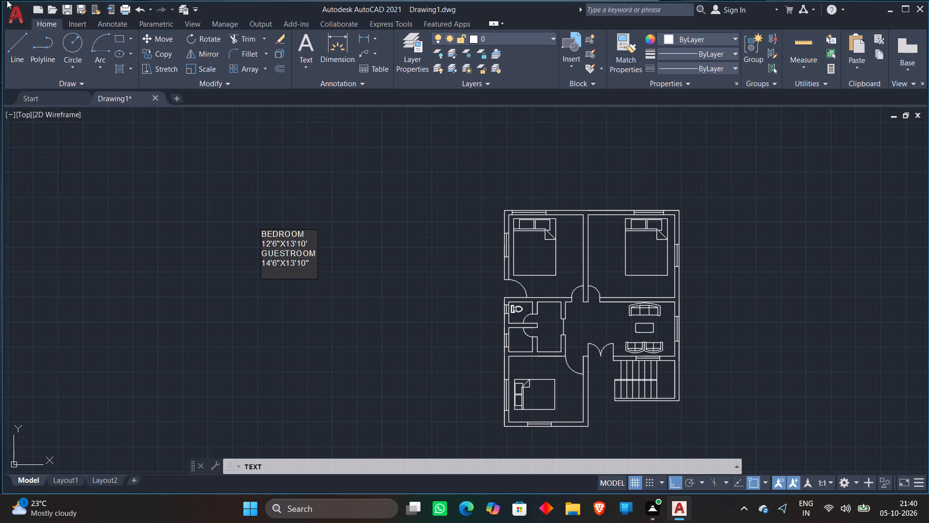
# Add the text line LIVING below the guest room size, followed by its size line 18'8"X9'.
pyautogui.write('LI')
pyautogui.write('VING')
pyautogui.press('Return')
pyautogui.write("18'")
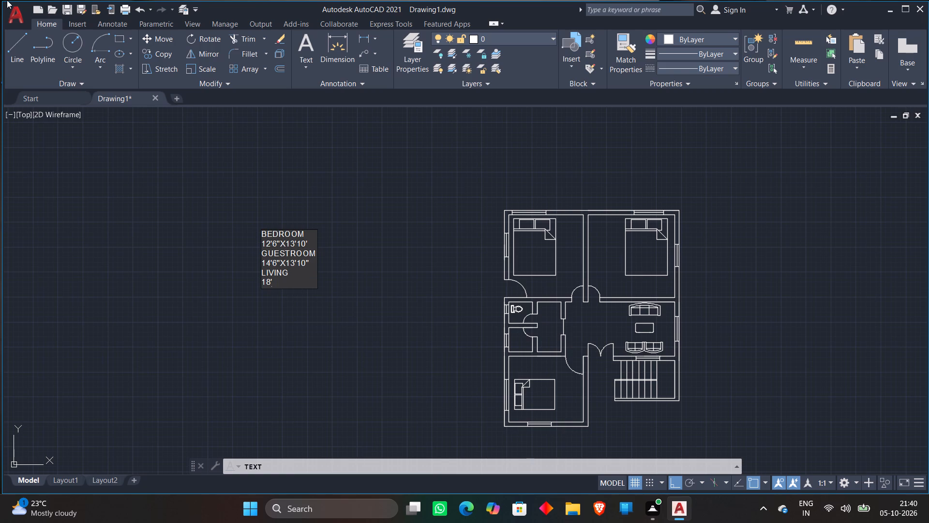
pyautogui.press('8')
pyautogui.hotkey('shift', '"')
pyautogui.write("X9'")
pyautogui.press('Return')
# Add the stair label UP as a separate text line below the living room size.
pyautogui.write('UP')
pyautogui.press('Return')
# Add the text line BALCONY below UP, followed by its size line 31'X3'.
pyautogui.write('BAL')
pyautogui.write('CONY')
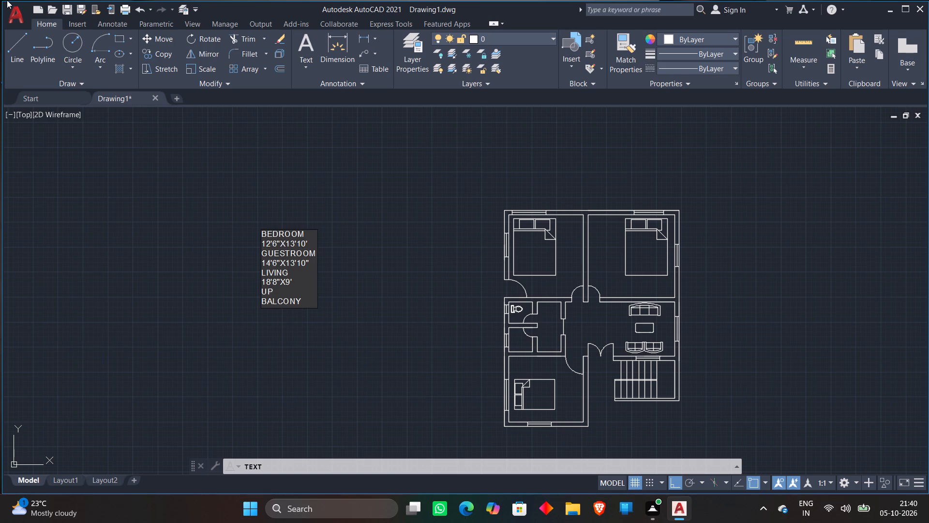
pyautogui.press('Return')
pyautogui.write('31')
pyautogui.press("'")
pyautogui.write("X3'")
pyautogui.press('Return')
# Add the text line CHILDROOM below the balcony size, followed by its size line 12'6"X11'.
pyautogui.write('CH')
pyautogui.write('ILD')
pyautogui.write('ROOM')
pyautogui.press('Return')
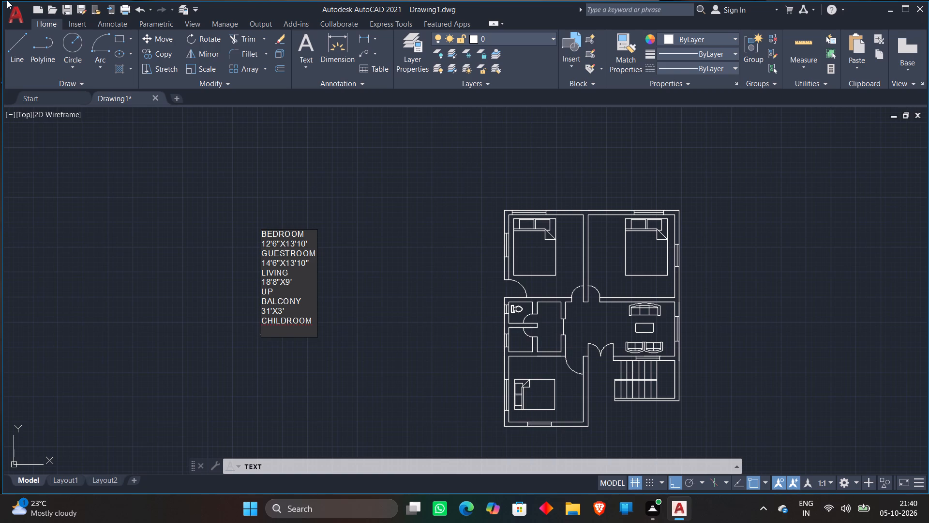
pyautogui.write("12'6")
pyautogui.hotkey('shift', '"')
pyautogui.write('X11')
pyautogui.press("'")
pyautogui.press('Return')
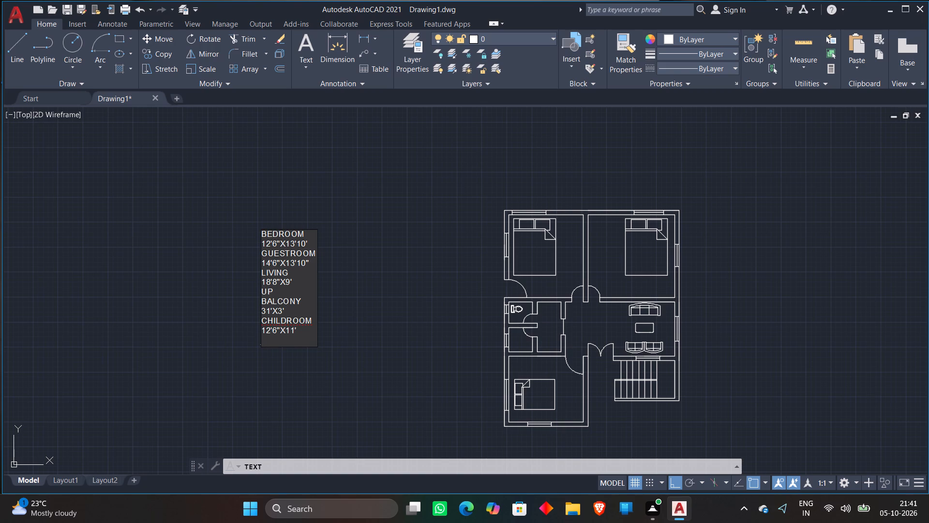
# Insert a space in the CHILDROOM label so it reads CHILD ROOM.
pyautogui.press('Left')
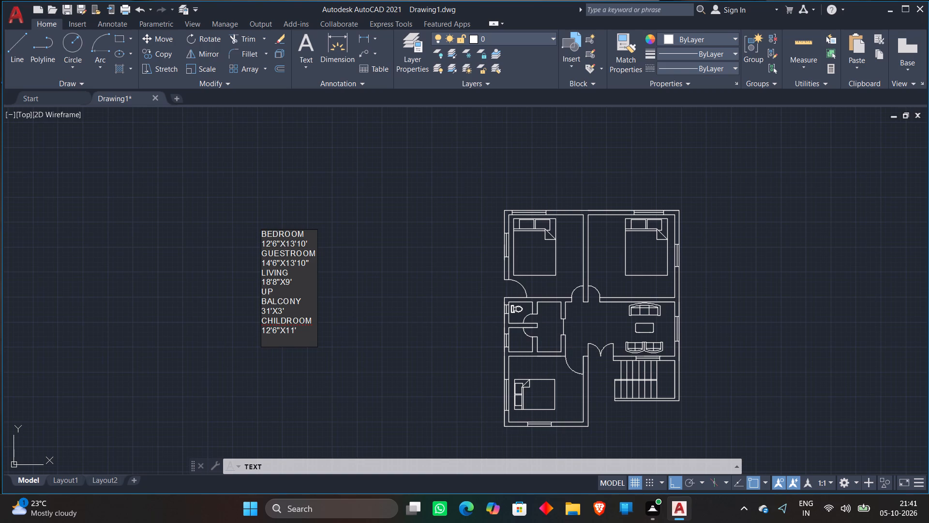
pyautogui.click(285, 319)
pyautogui.press('space')
# Add the text line BATH on the empty line below the child room size, followed by its size line 4'X4'.
pyautogui.click(271, 341)
pyautogui.write('BA')
pyautogui.write('TH')
pyautogui.press('Return')
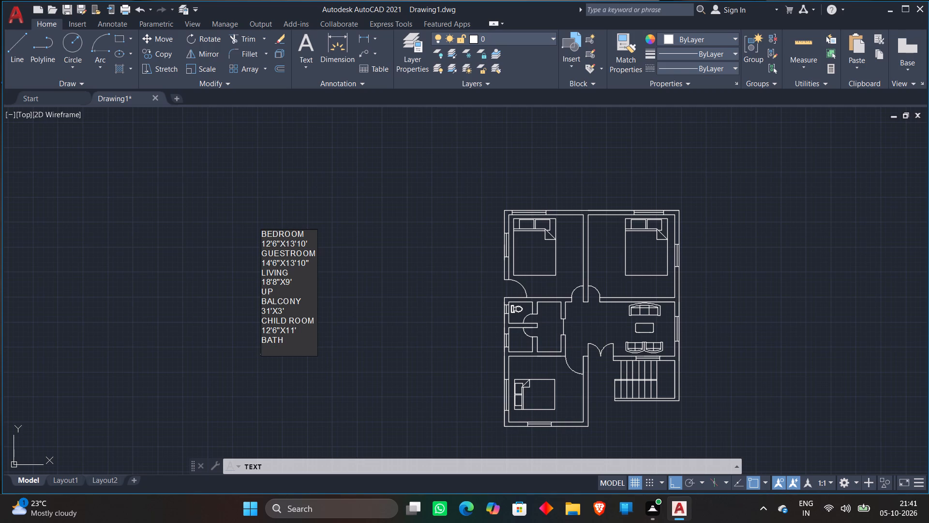
pyautogui.press('4')
pyautogui.write("'X4'")
pyautogui.press('Return')
# Add the text line LET below the bath size, followed by its size line 4'X3'6".
pyautogui.write('LET')
pyautogui.press('Return')
pyautogui.write("4'")
pyautogui.write('X3')
pyautogui.write("'6")
pyautogui.hotkey('shift', '"')
pyautogui.press('Return')
# Add the text line WASH below the LET size, followed by its size line 4'X7'10".
pyautogui.write('WASH')
pyautogui.press('Return')
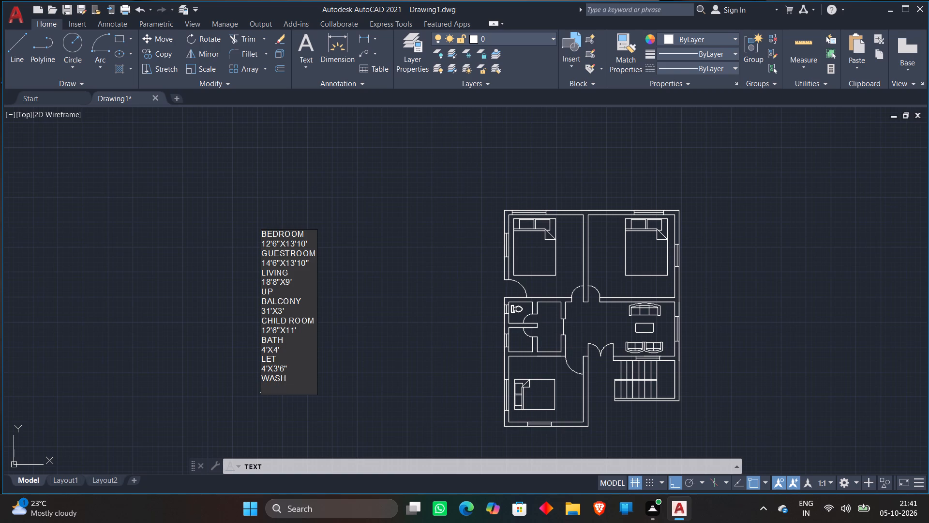
pyautogui.press('4')
pyautogui.write("'X")
pyautogui.press('7')
pyautogui.write("'10")
pyautogui.hotkey('shift', '"')
pyautogui.press('Return')
# Add the text line BALCONY below the WASH size, followed by its size line 3'X34', and finish the text list.
pyautogui.write('BALCONY')
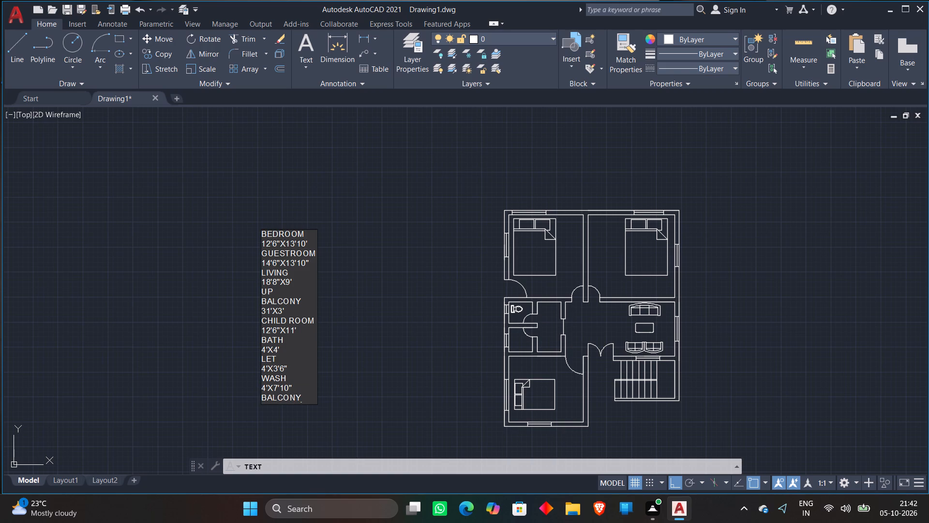
pyautogui.press('Return')
pyautogui.write("3'")
pyautogui.write('34')
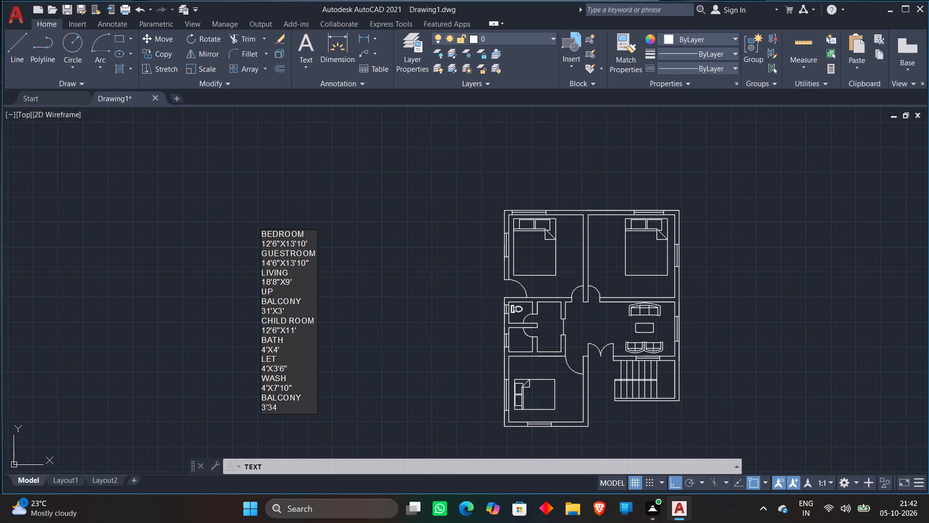
pyautogui.press('BackSpace')
pyautogui.press('BackSpace')
pyautogui.press('x')
pyautogui.write("34'")
pyautogui.press('Return')
pyautogui.click(332, 321)
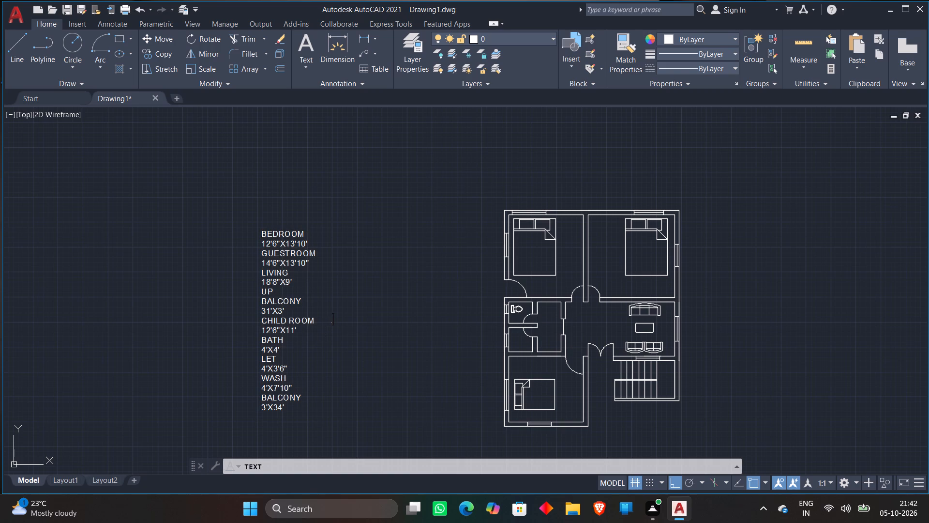
pyautogui.press('Escape')
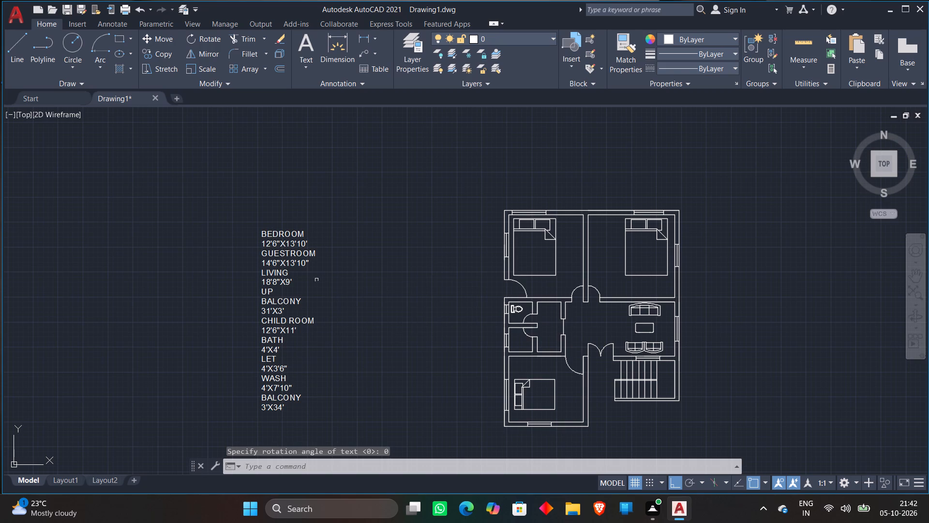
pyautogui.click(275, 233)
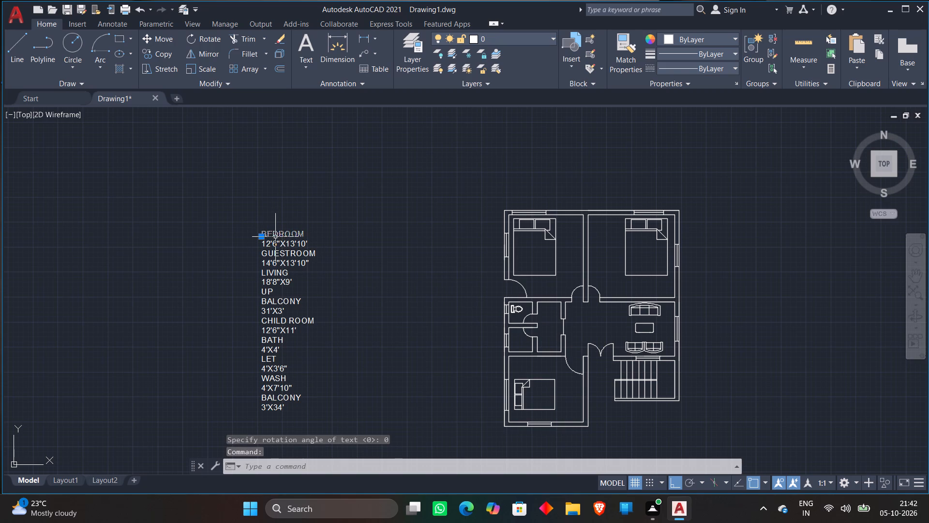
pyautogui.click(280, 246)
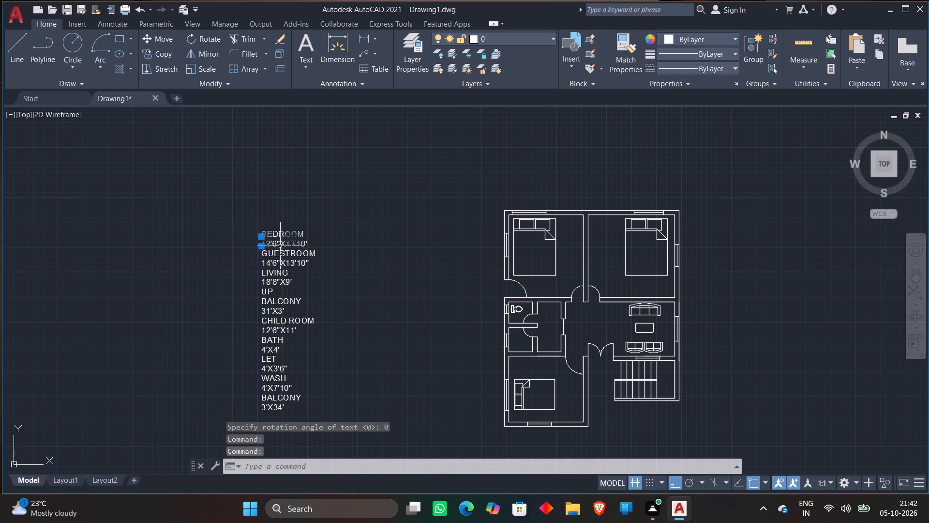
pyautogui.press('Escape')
# Draw a balcony outline from the plan's upper-left outer corner: 3' outward, down past the lower wall, and across beyond the right wall.
pyautogui.press('l')
pyautogui.press('Return')
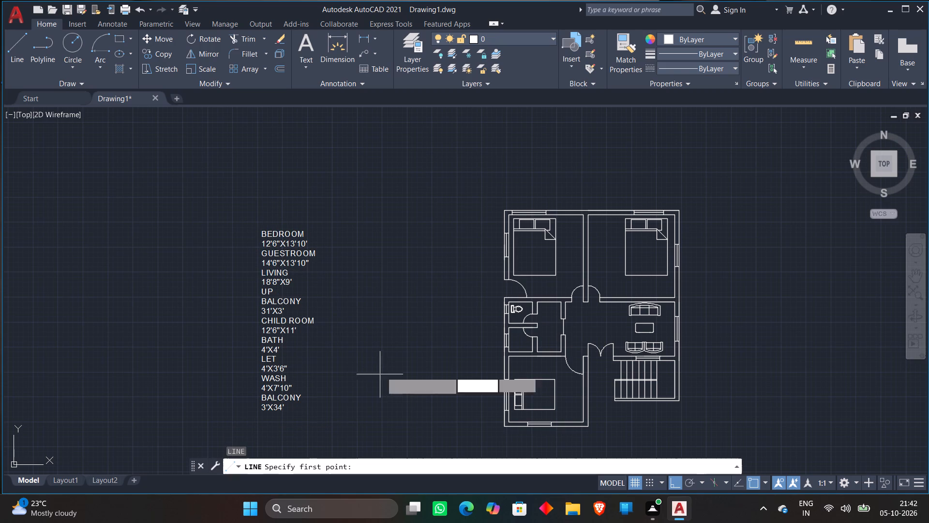
pyautogui.scroll(2, 515, 213)
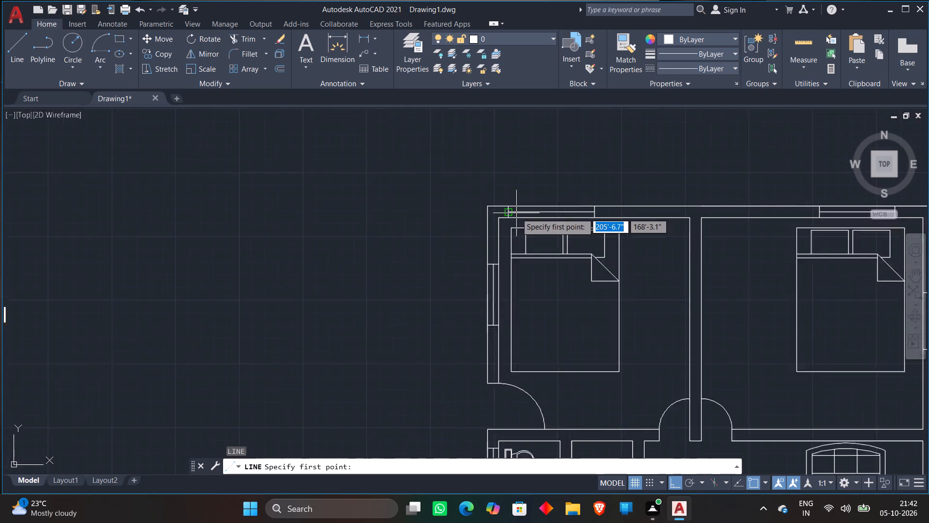
pyautogui.scroll(1, 516, 213)
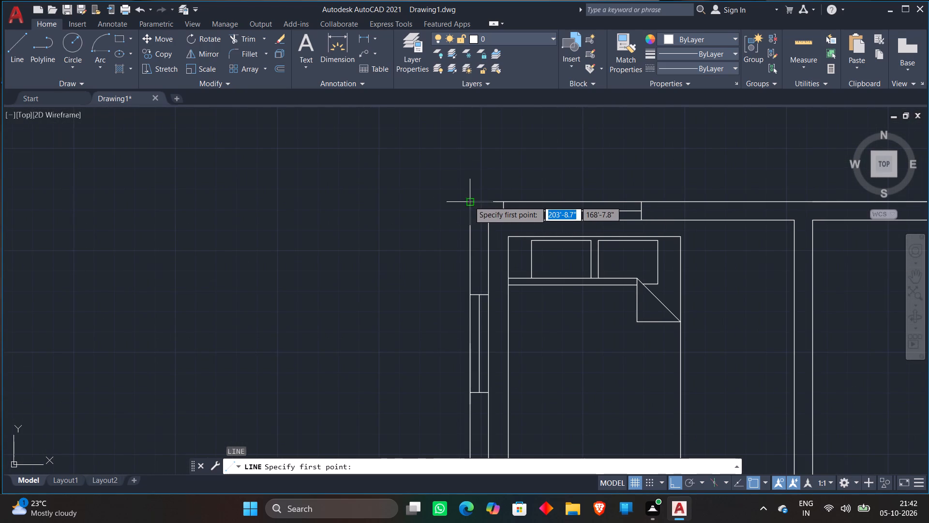
pyautogui.click(469, 201)
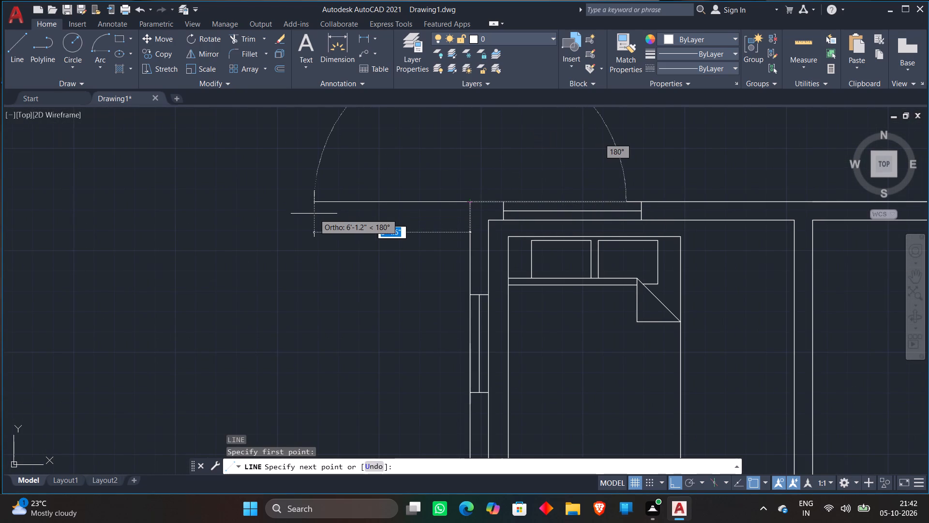
pyautogui.write("3'")
pyautogui.press('Return')
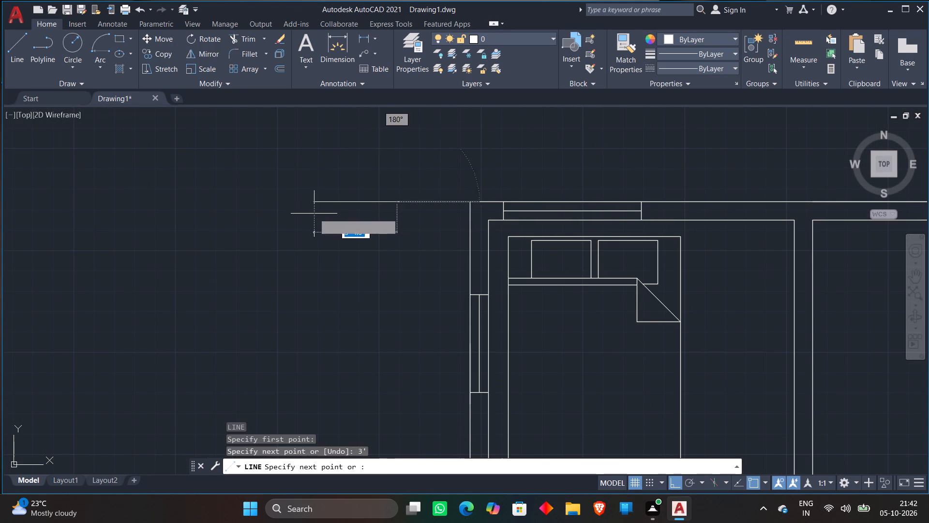
pyautogui.scroll(-2, 365, 413)
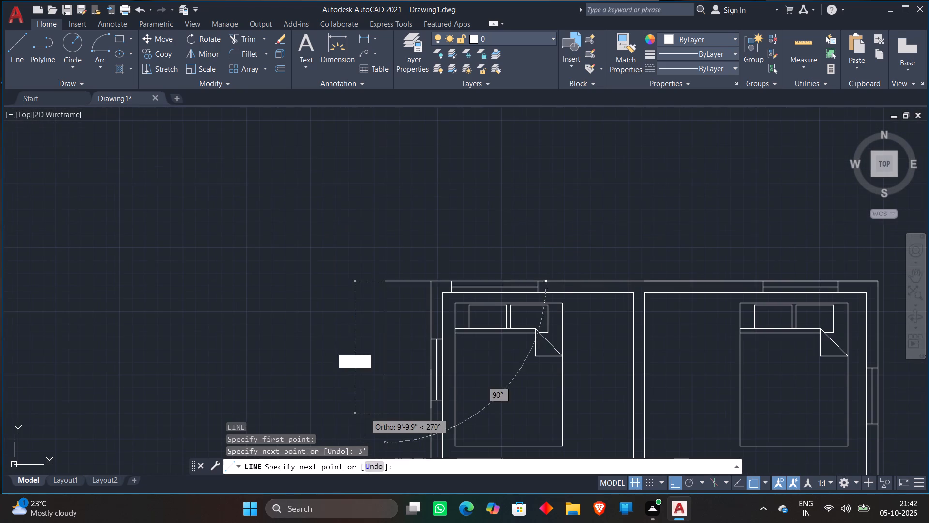
pyautogui.moveTo(365, 413); pyautogui.dragTo(348, 196, button='middle')
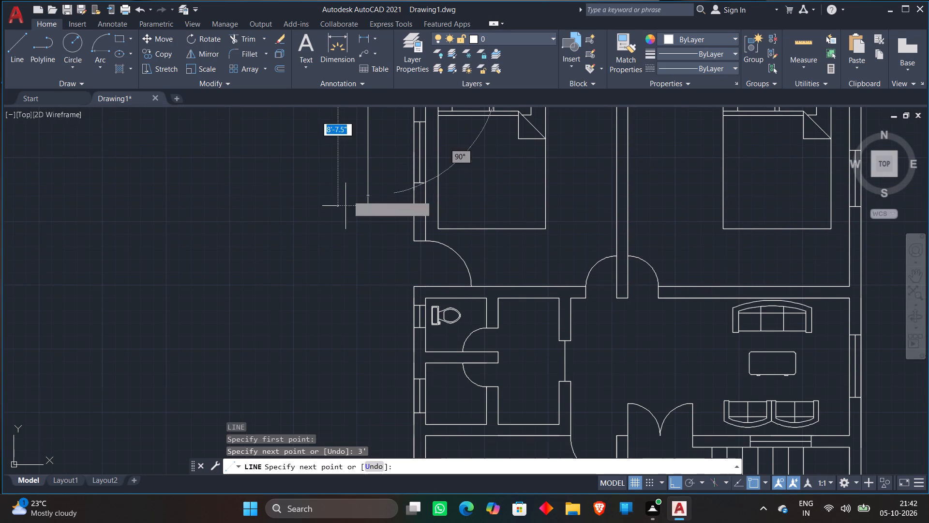
pyautogui.scroll(-2, 351, 345)
pyautogui.moveTo(352, 354); pyautogui.dragTo(354, 267, button='middle')
pyautogui.scroll(3, 368, 408)
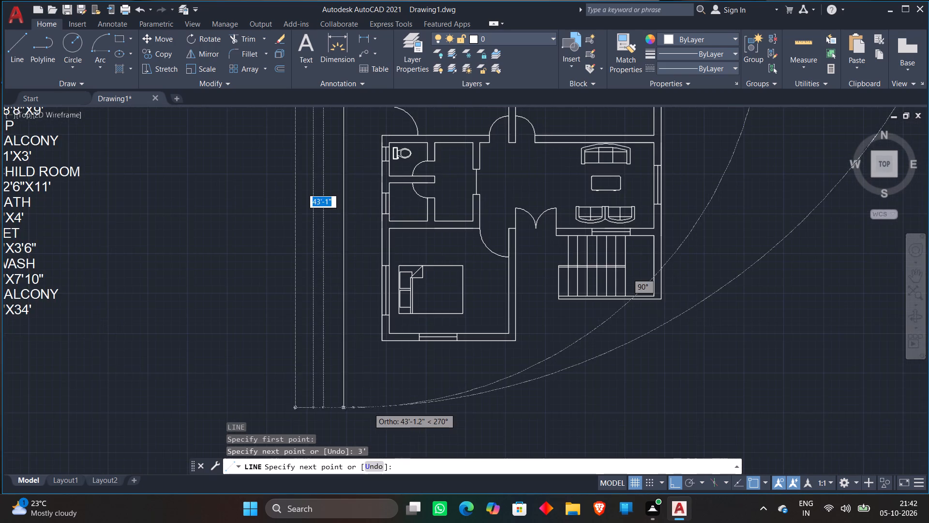
pyautogui.click(383, 330)
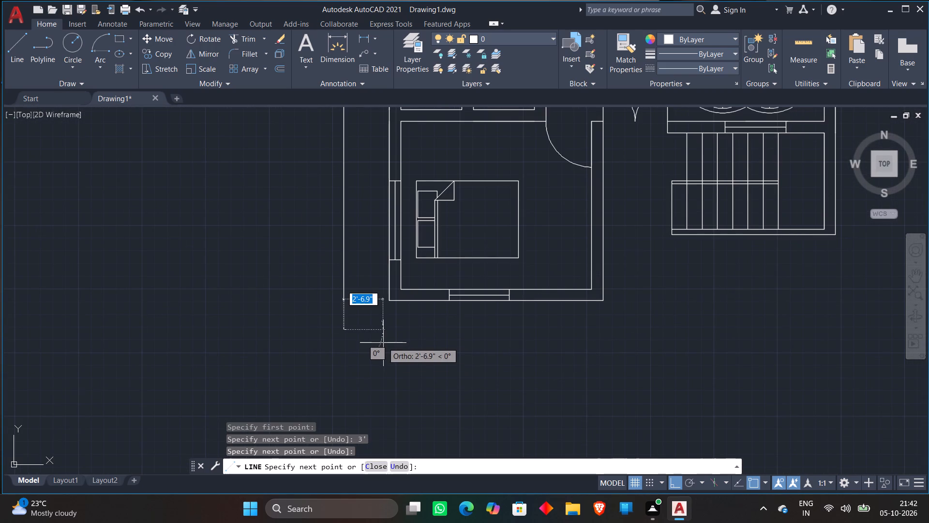
pyautogui.click(861, 298)
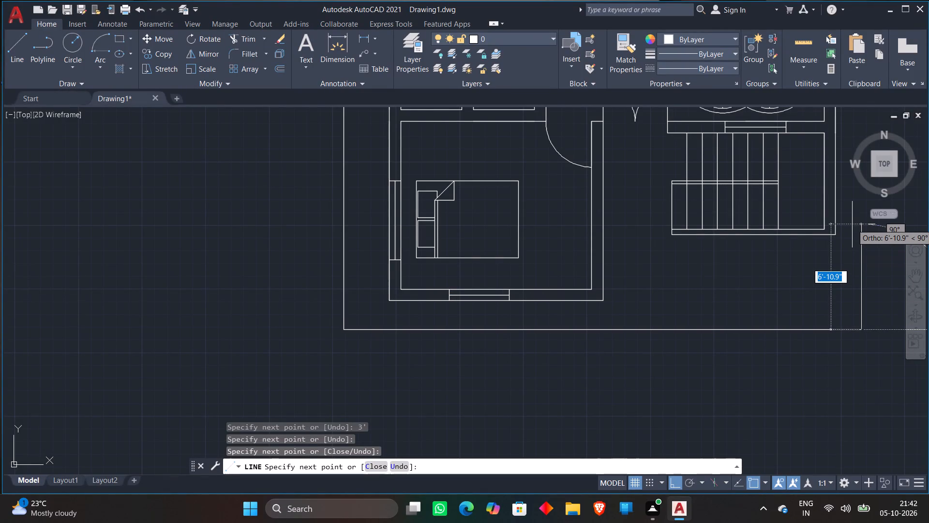
pyautogui.press('Escape')
# Extend the lower bedroom's bottom outer wall line to the balcony's left line, and the plan's right outer wall line down to the lowest line.
pyautogui.write('EX')
pyautogui.press('Return')
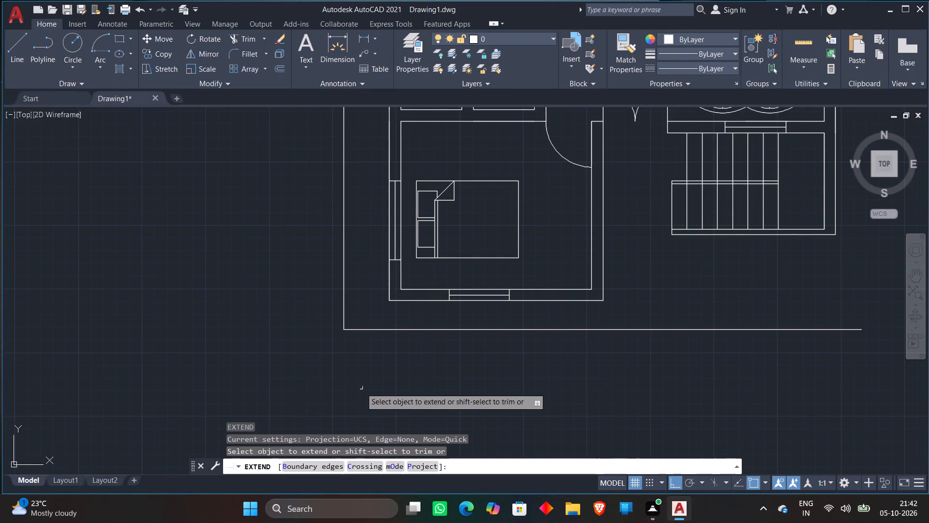
pyautogui.click(398, 300)
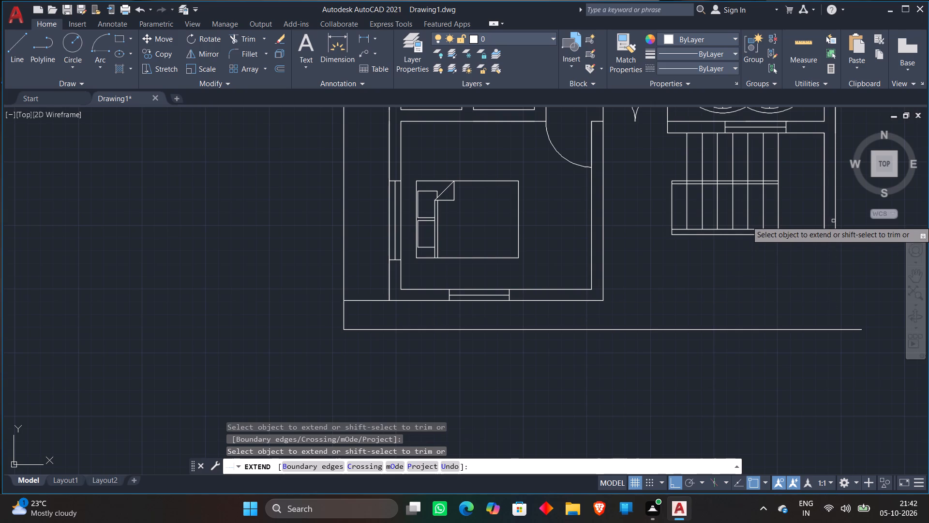
pyautogui.click(834, 221)
pyautogui.press('Escape')
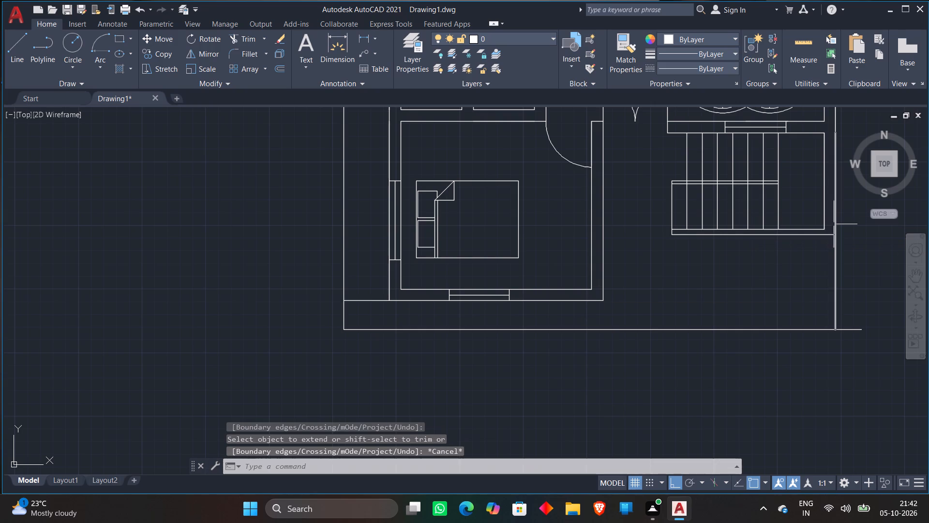
# Trim off the lowest line's overhang beyond the extended right wall line.
pyautogui.write('TR')
pyautogui.press('Return')
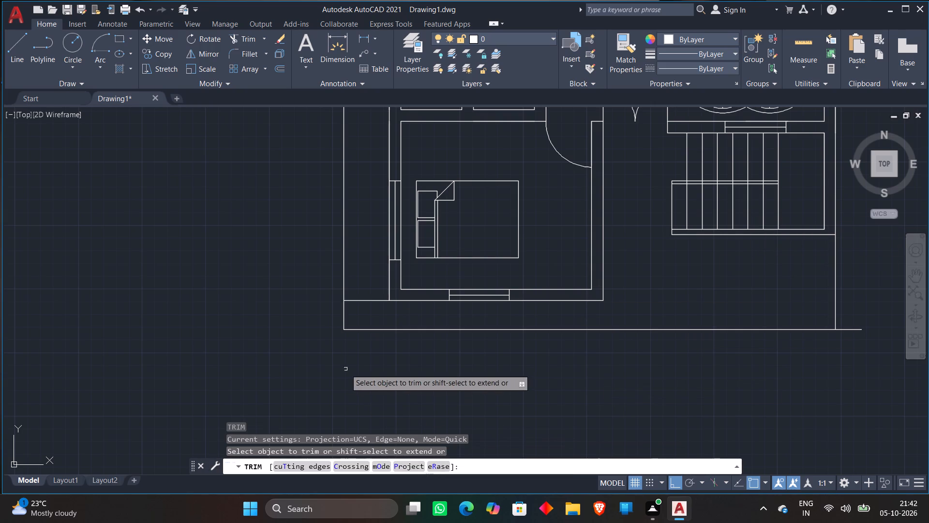
pyautogui.click(340, 305)
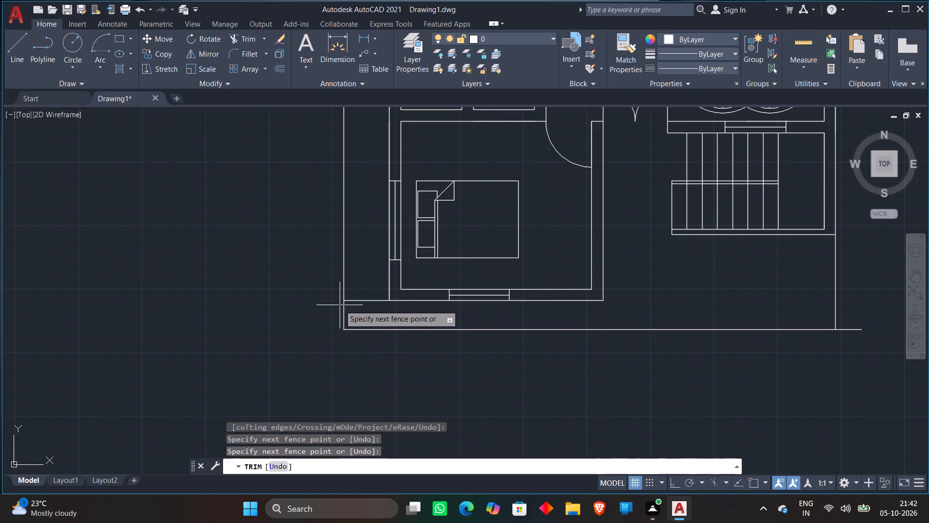
pyautogui.click(375, 341)
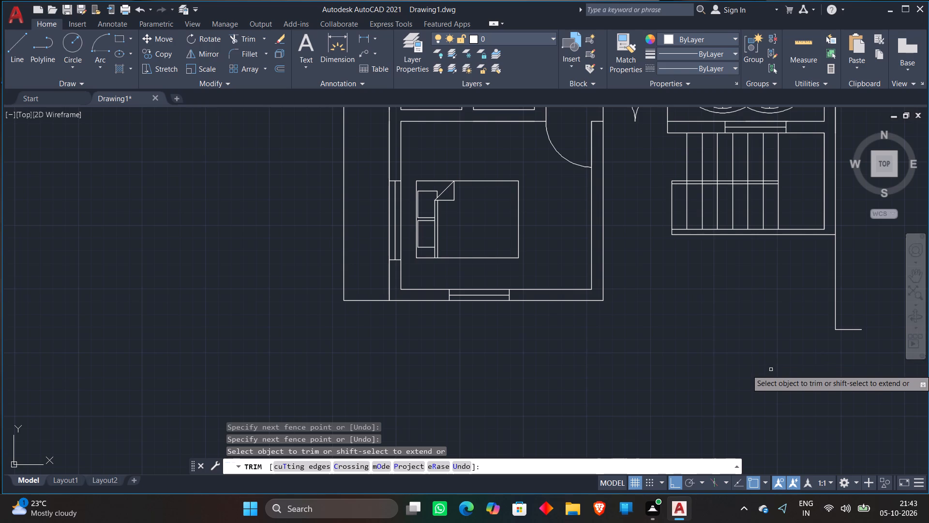
pyautogui.hotkey('ctrl', 'z')
pyautogui.click(858, 317)
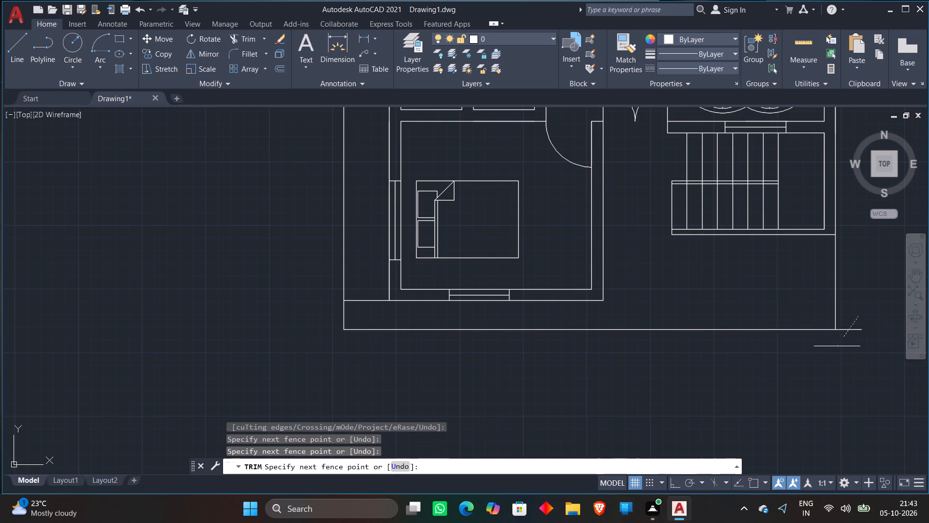
pyautogui.click(829, 357)
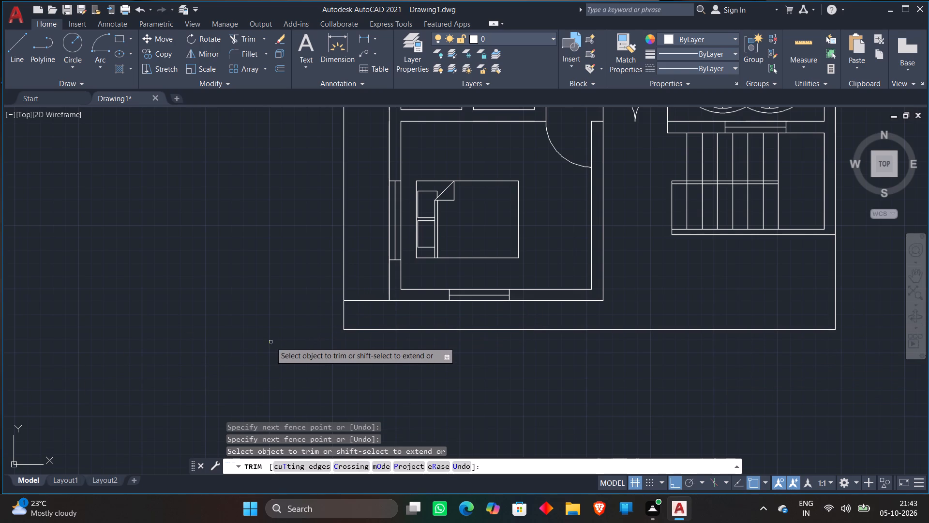
pyautogui.press('Escape')
# Extend the lower bedroom's bottom outer wall line across to the extended right wall line.
pyautogui.write('EX')
pyautogui.press('Return')
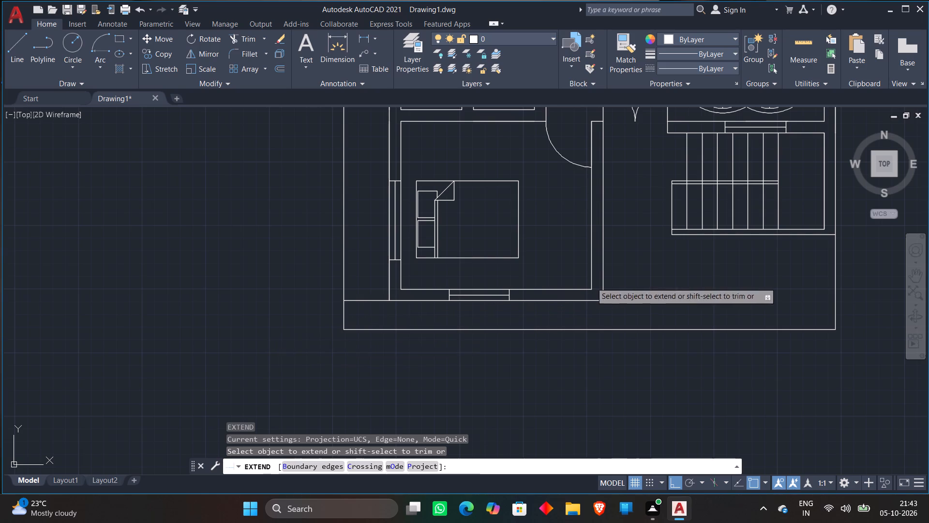
pyautogui.click(591, 301)
pyautogui.press('Escape')
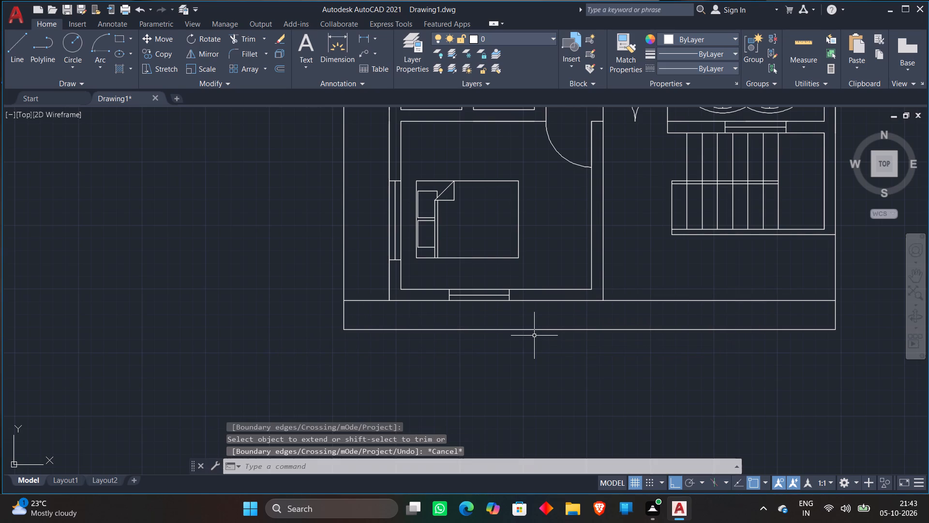
# Trim away the lowest line and both vertical stubs below the extended bottom wall line.
pyautogui.write('TR')
pyautogui.press('Return')
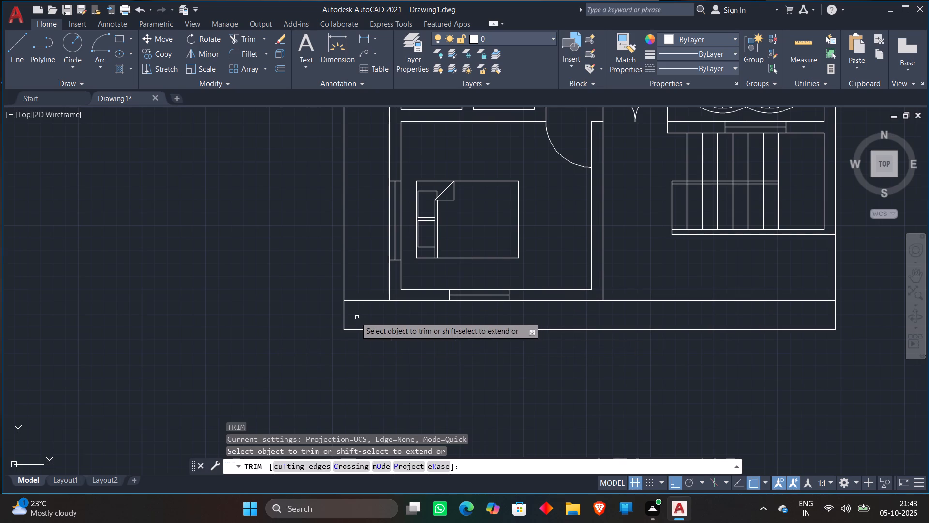
pyautogui.click(311, 314)
pyautogui.click(573, 334)
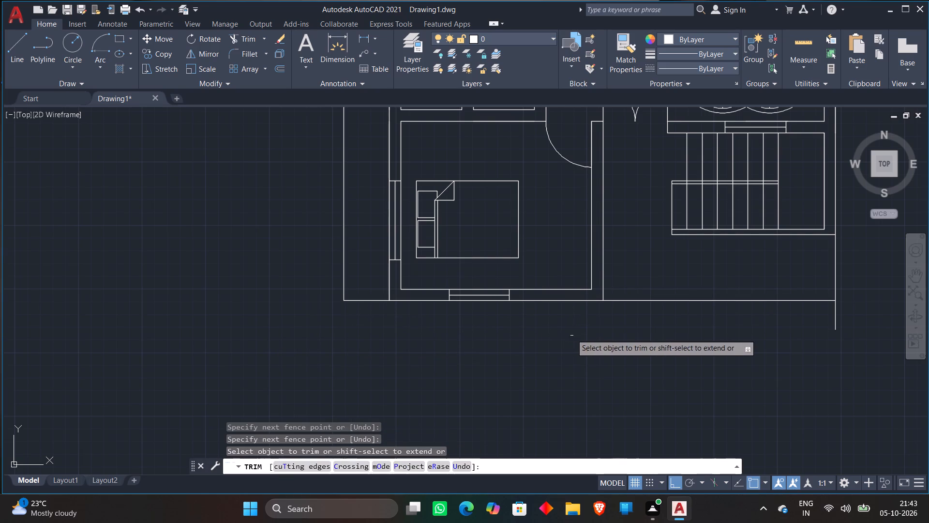
pyautogui.click(846, 314)
pyautogui.click(817, 319)
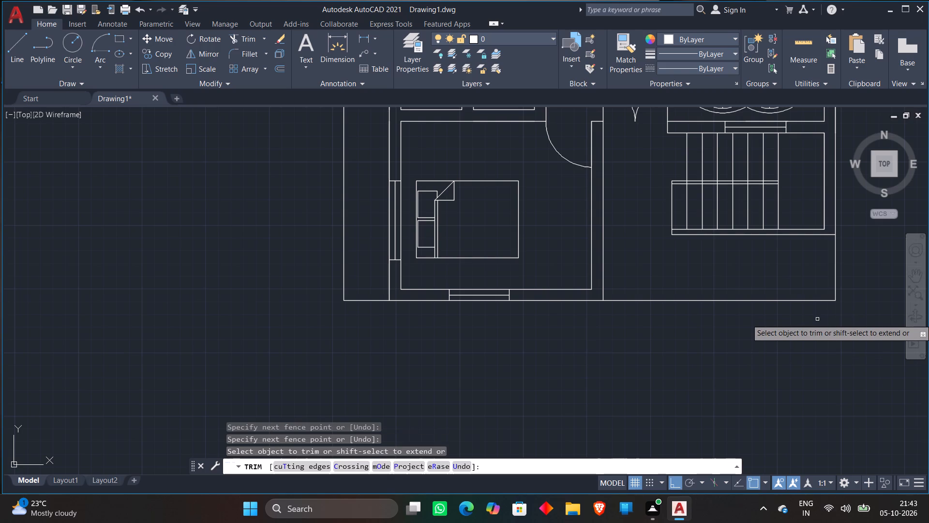
pyautogui.press('Escape')
# Move the BEDROOM and 12'6"X13'10' texts from the list into the upper bedroom beside the balcony.
pyautogui.scroll(-4, 817, 319)
pyautogui.scroll(2, 788, 292)
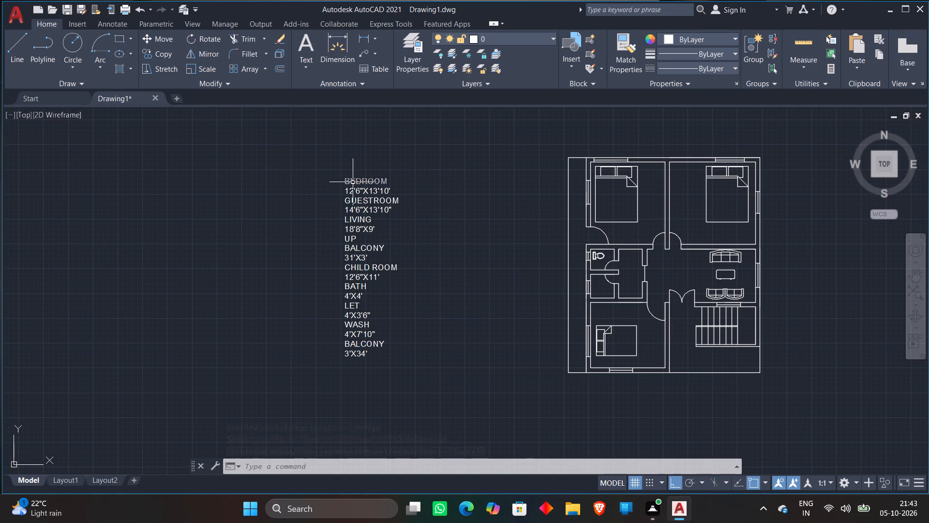
pyautogui.click(369, 178)
pyautogui.click(369, 187)
pyautogui.rightClick(399, 186)
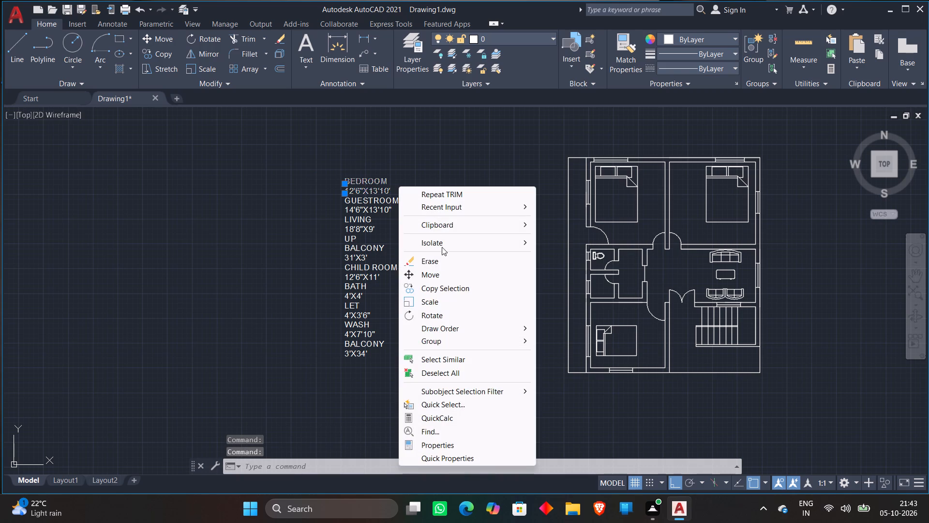
pyautogui.click(438, 277)
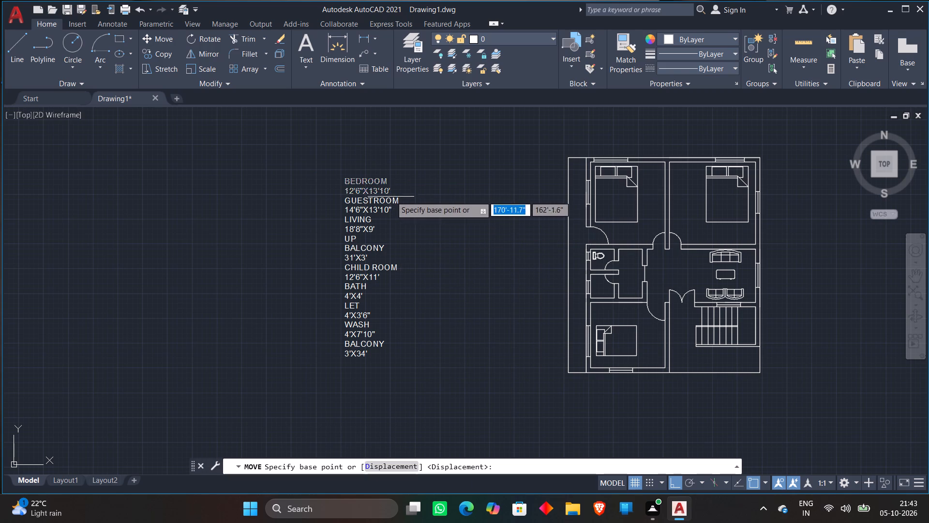
pyautogui.click(377, 186)
pyautogui.scroll(3, 666, 196)
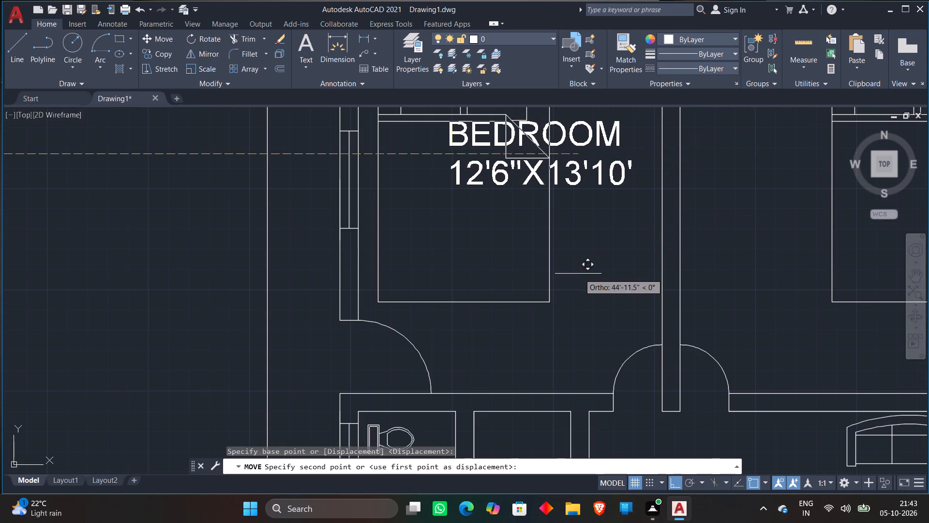
pyautogui.click(556, 281)
# Move the BEDROOM label and its size text straight down to just below the bed.
pyautogui.click(554, 137)
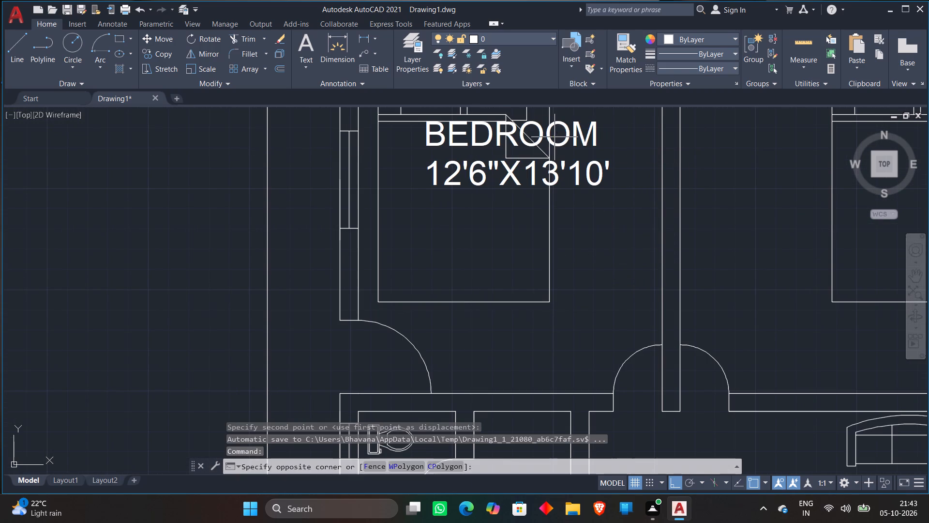
pyautogui.click(557, 175)
pyautogui.click(577, 131)
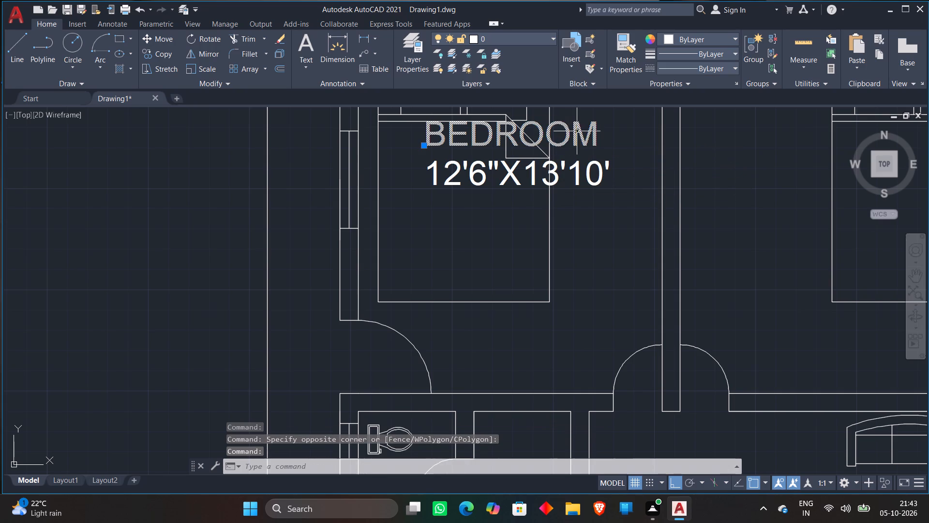
pyautogui.click(575, 178)
pyautogui.rightClick(575, 178)
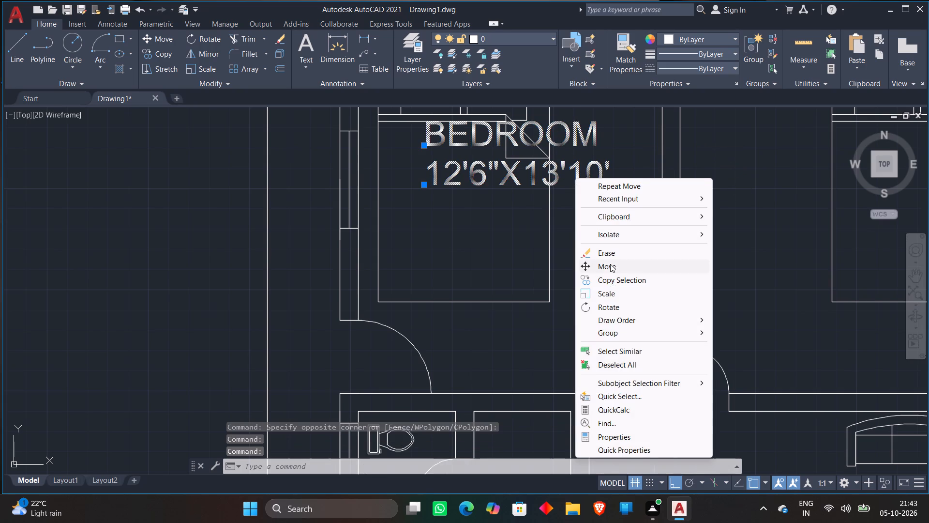
pyautogui.click(610, 264)
pyautogui.click(566, 182)
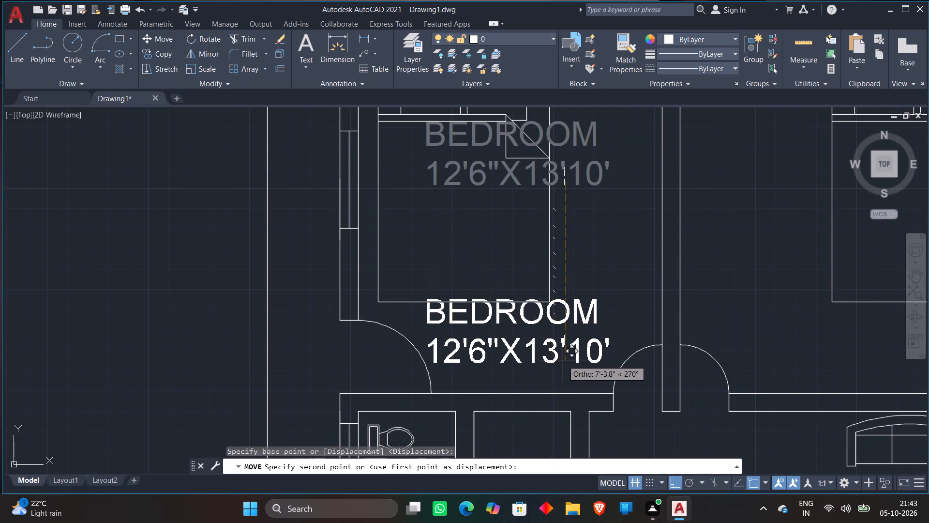
pyautogui.scroll(-1, 563, 360)
pyautogui.click(555, 367)
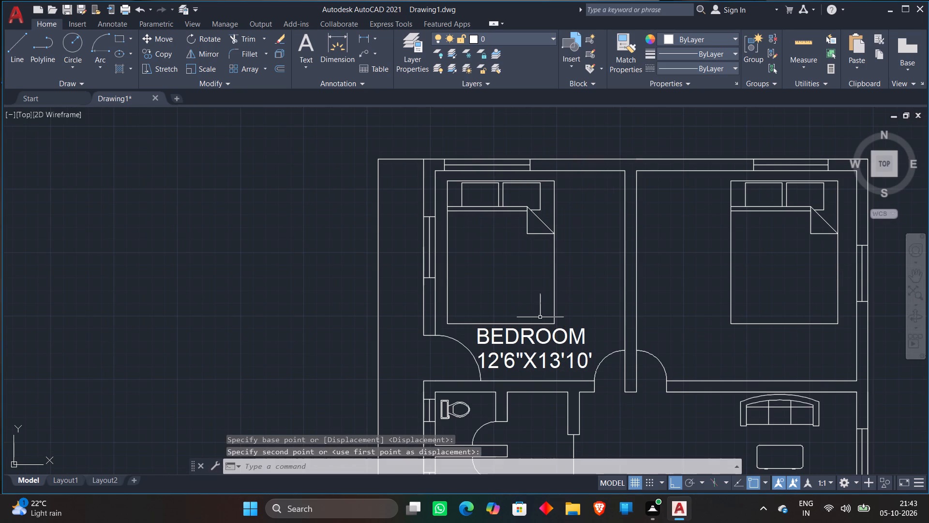
# Scale the BEDROOM label and its size text down to roughly three-quarters of their size, about a point within the text.
pyautogui.click(538, 330)
pyautogui.click(539, 364)
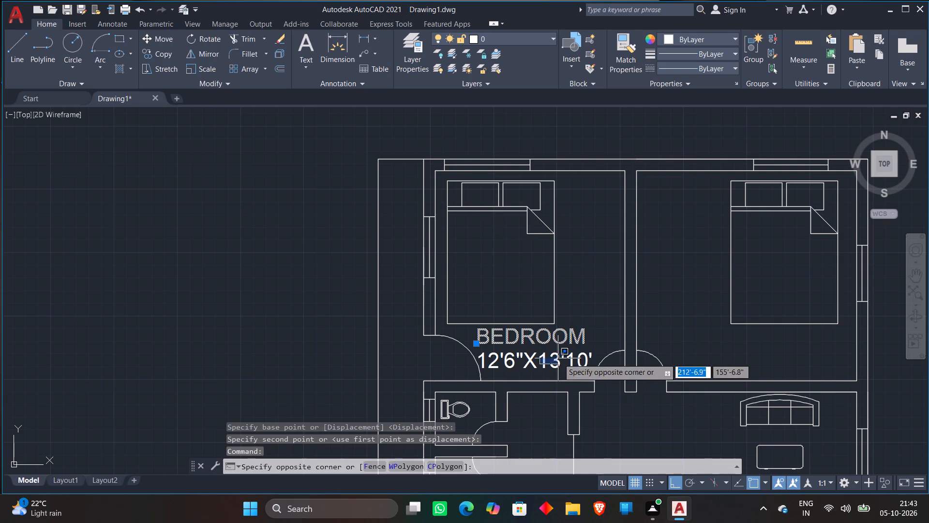
pyautogui.click(558, 358)
pyautogui.rightClick(558, 358)
pyautogui.click(534, 367)
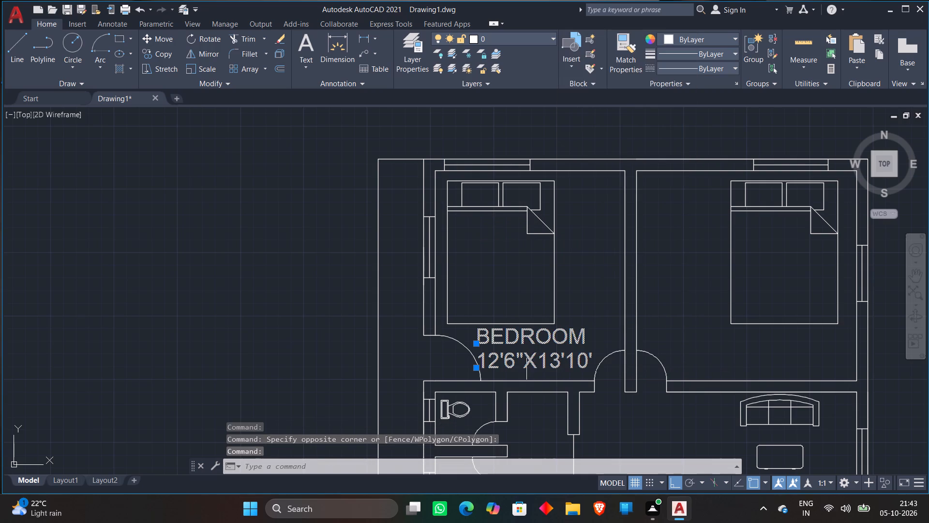
pyautogui.rightClick(525, 356)
pyautogui.click(561, 186)
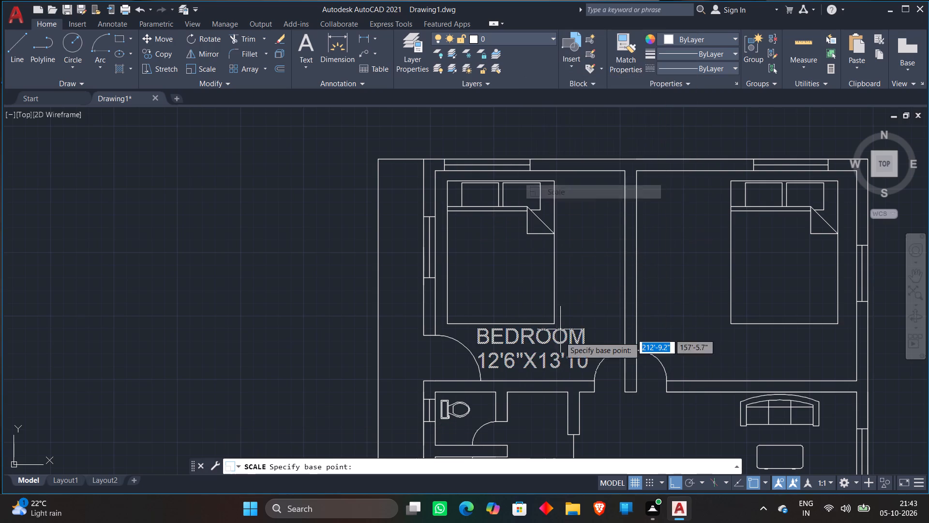
pyautogui.click(557, 348)
pyautogui.click(600, 335)
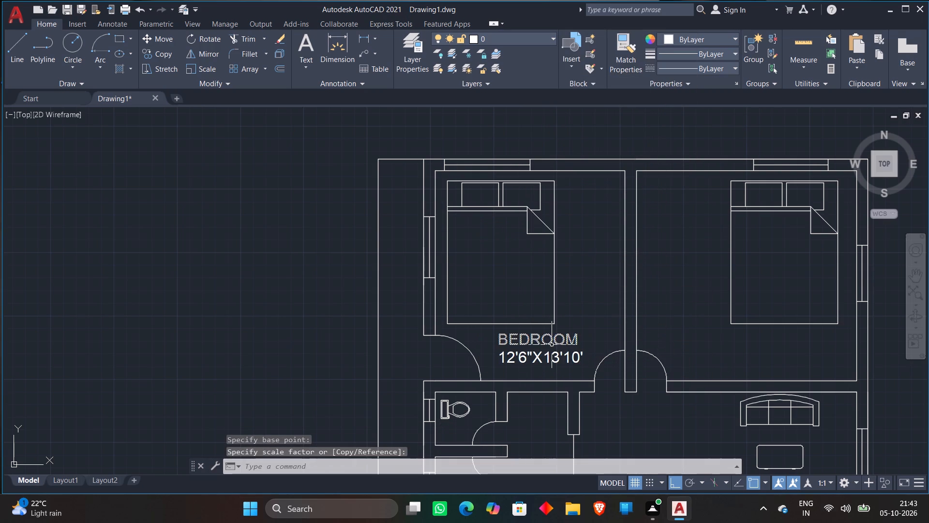
# With Ortho off, nudge the BEDROOM label and its size text about 1'-3" diagonally down and left, clear of the bed.
pyautogui.click(552, 341)
pyautogui.click(551, 358)
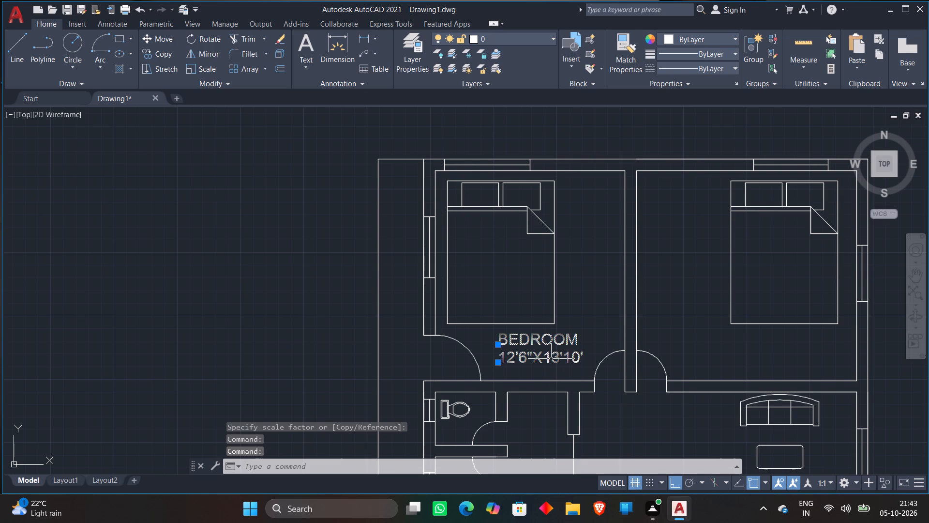
pyautogui.press('m')
pyautogui.press('Return')
pyautogui.click(551, 359)
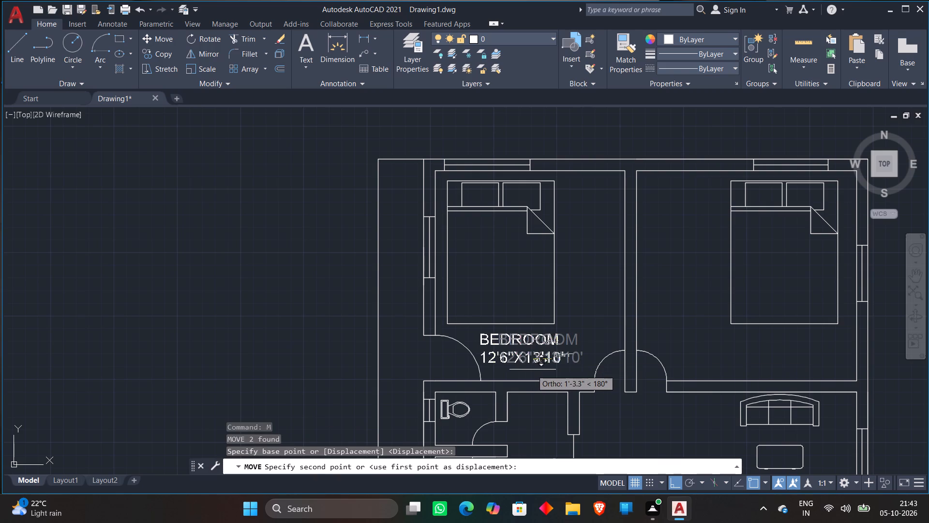
pyautogui.press('F8')
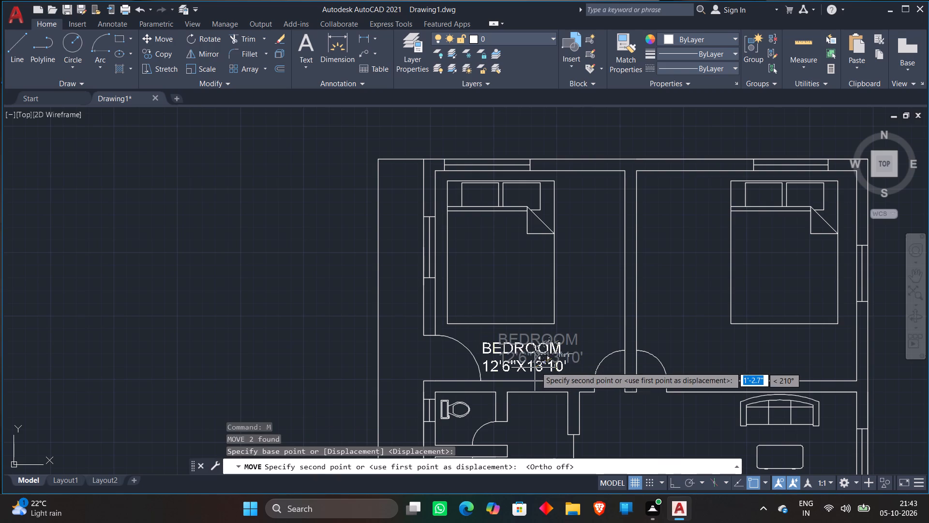
pyautogui.click(537, 366)
# Move the GUESTROOM and 14'6"X13'10" texts from the list into the other upper bedroom, just below the bed.
pyautogui.scroll(-1, 489, 286)
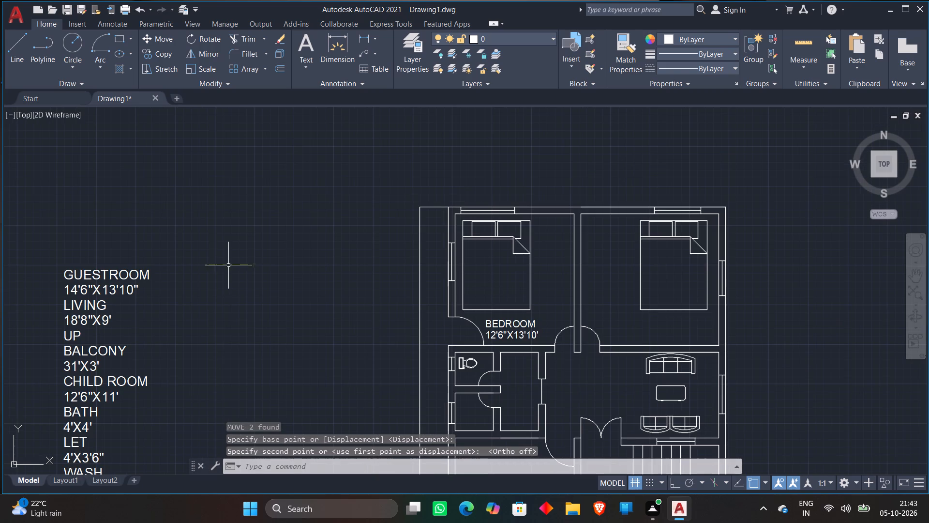
pyautogui.click(127, 270)
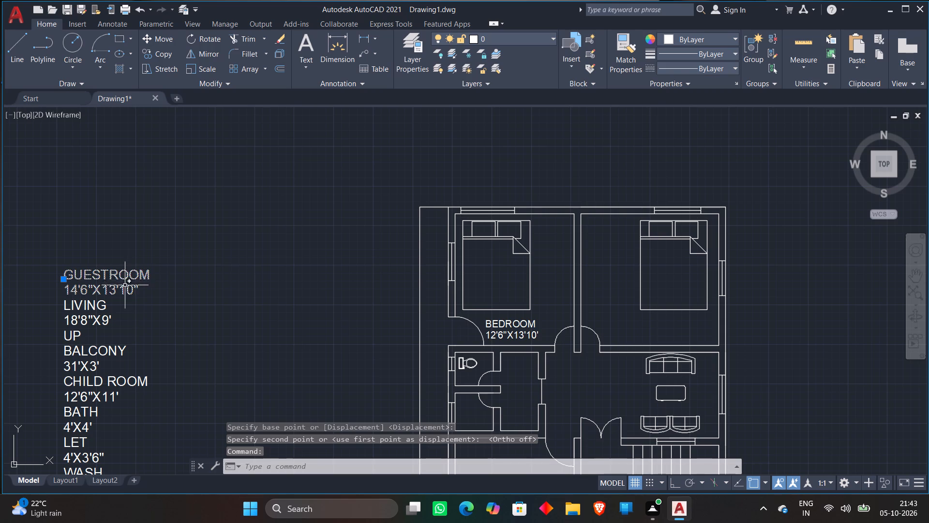
pyautogui.click(125, 285)
pyautogui.rightClick(167, 264)
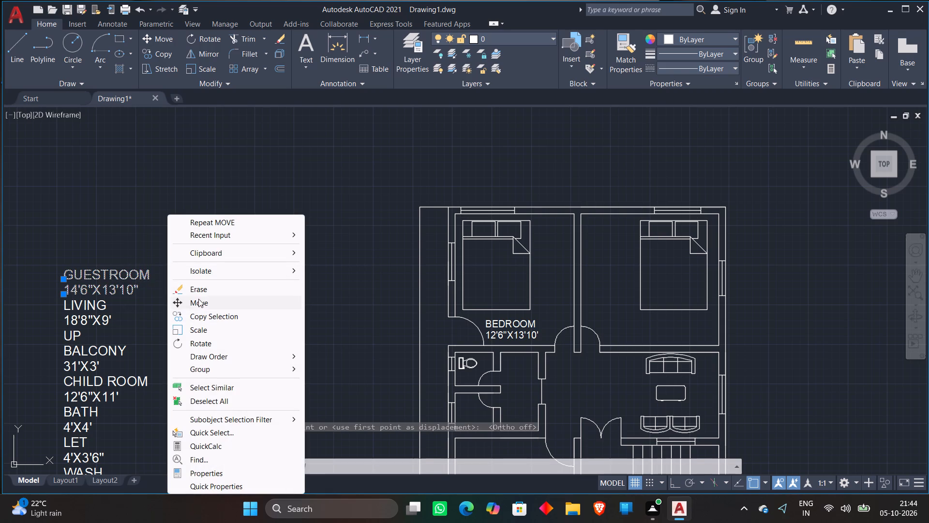
pyautogui.click(197, 302)
pyautogui.click(96, 276)
pyautogui.scroll(2, 661, 323)
pyautogui.click(608, 320)
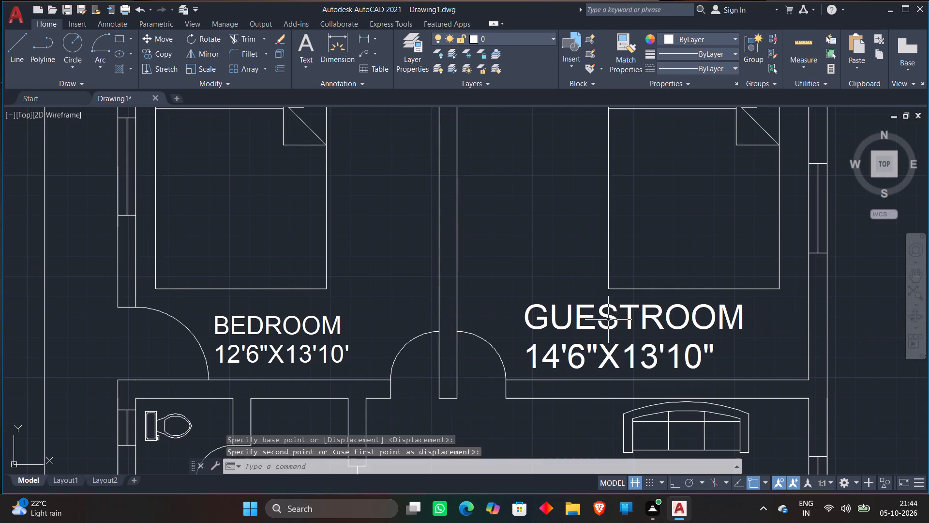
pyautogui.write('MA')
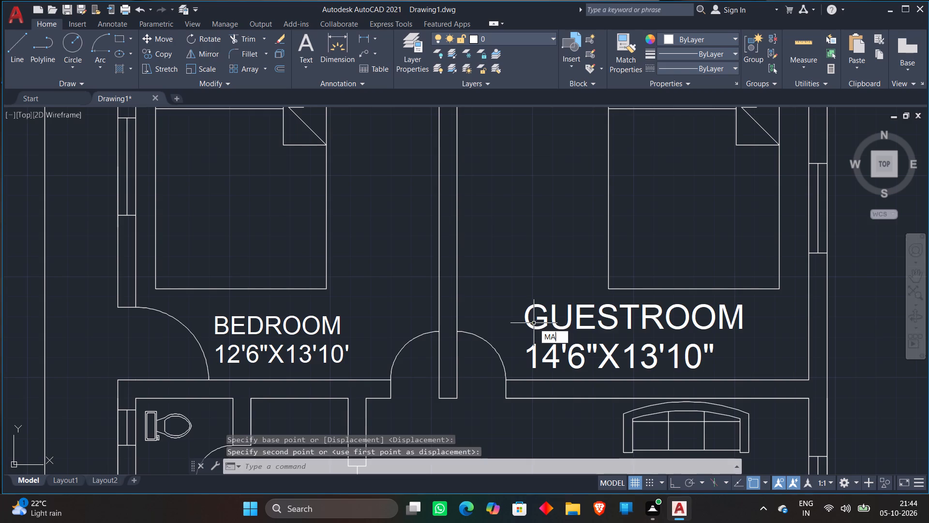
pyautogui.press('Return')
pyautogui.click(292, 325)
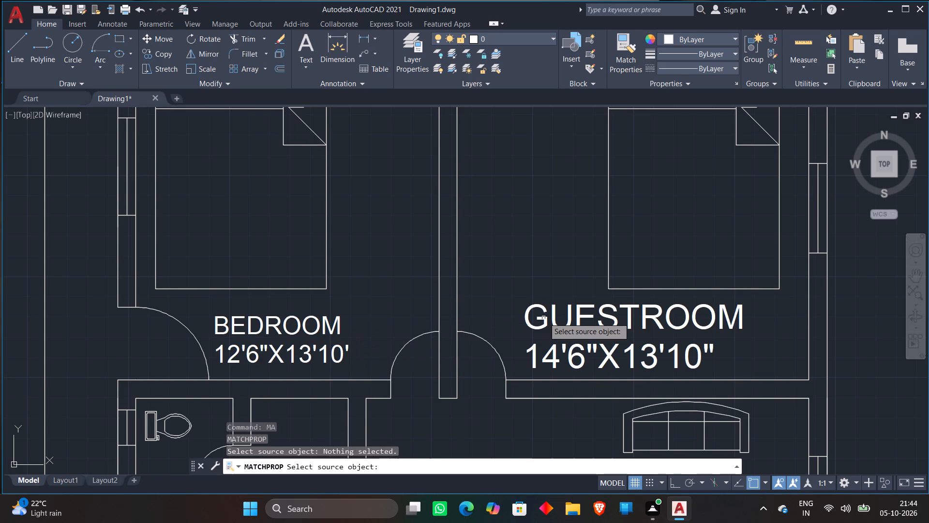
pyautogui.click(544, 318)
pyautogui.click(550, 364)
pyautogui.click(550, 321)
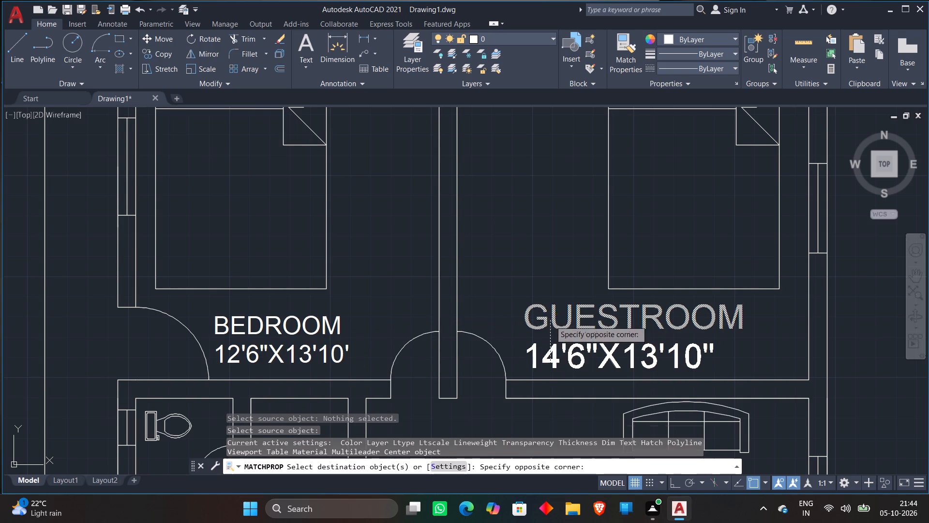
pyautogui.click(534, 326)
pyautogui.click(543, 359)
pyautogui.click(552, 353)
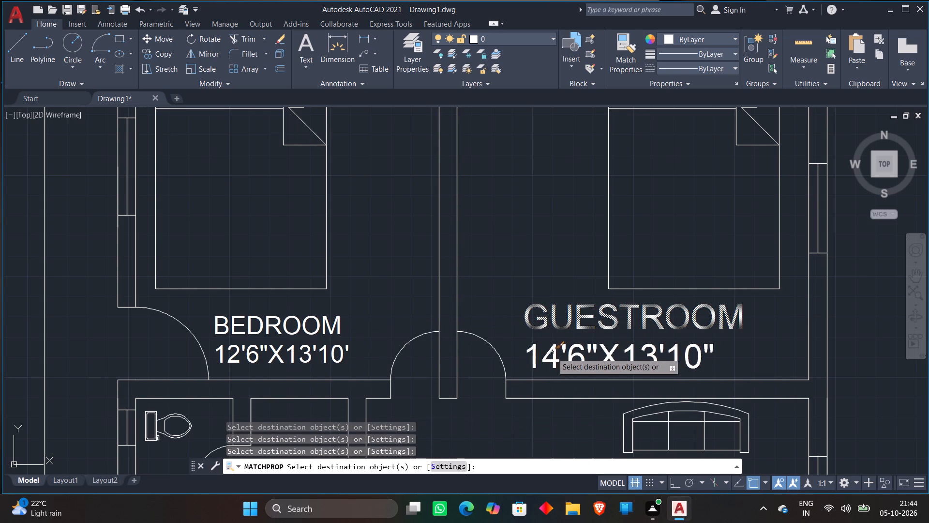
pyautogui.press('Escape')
# Match the properties of the BEDROOM text onto the GUESTROOM label and its 14'6"X13'10" size text.
pyautogui.write('MA')
pyautogui.press('Return')
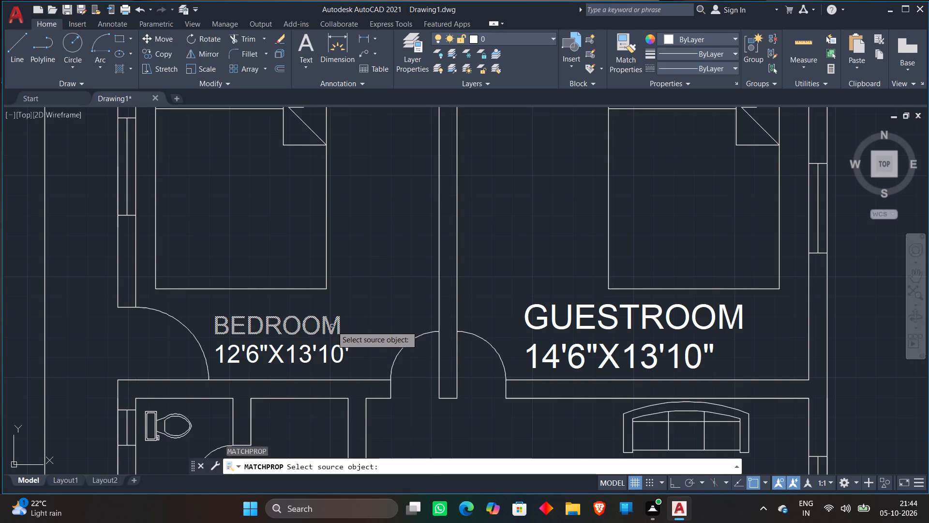
pyautogui.click(332, 326)
pyautogui.click(606, 327)
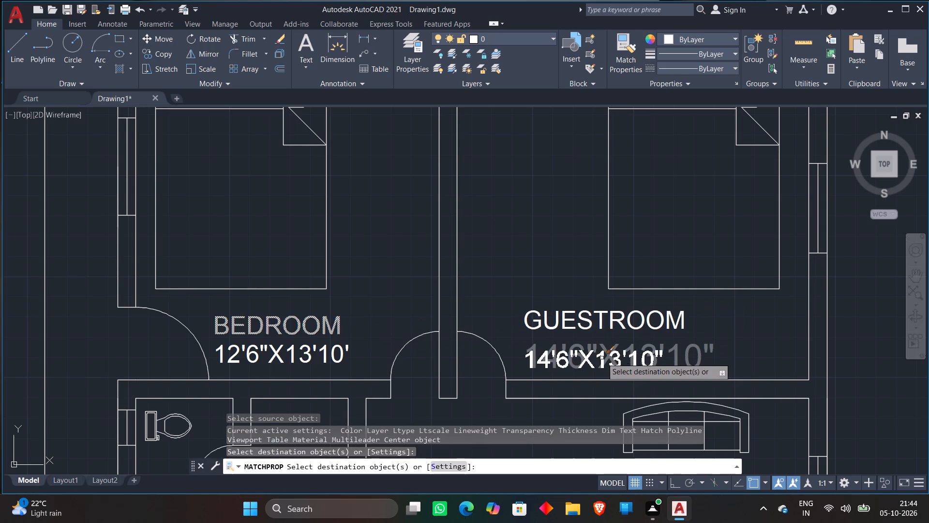
pyautogui.click(602, 358)
pyautogui.click(563, 354)
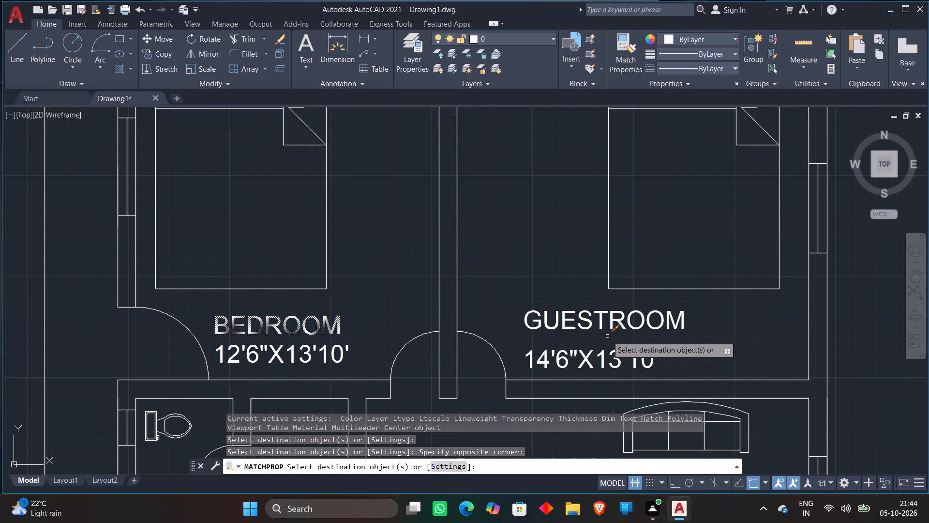
pyautogui.press('Escape')
# Move the GUESTROOM text down about 5" so it sits closer to its size text.
pyautogui.click(595, 321)
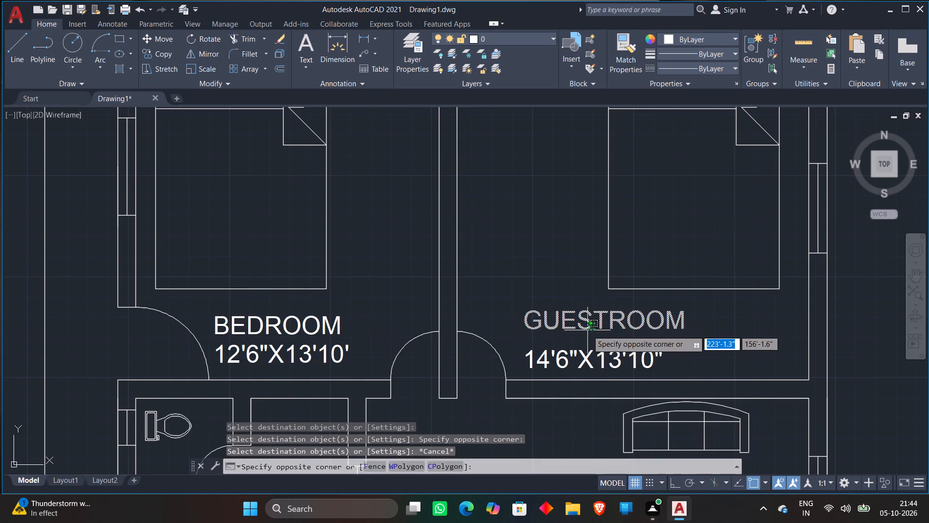
pyautogui.click(586, 324)
pyautogui.press('m')
pyautogui.press('Return')
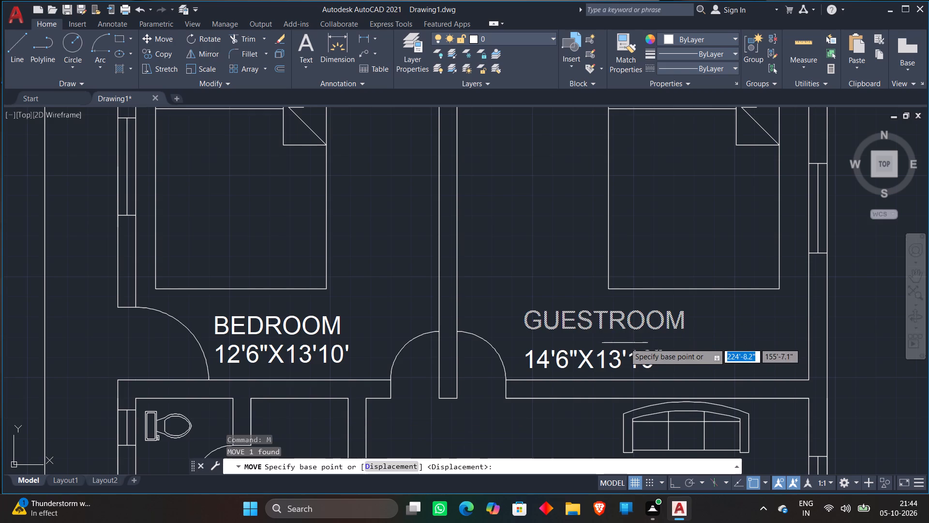
pyautogui.click(624, 341)
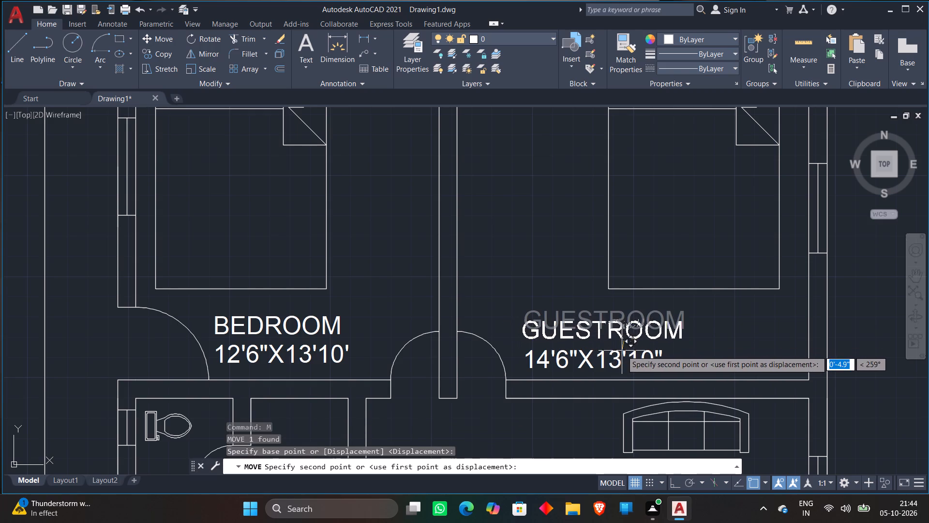
pyautogui.click(622, 351)
# Move the LIVING and 18'8"X9' texts from the list into the living area, beside the coffee table.
pyautogui.scroll(-2, 606, 253)
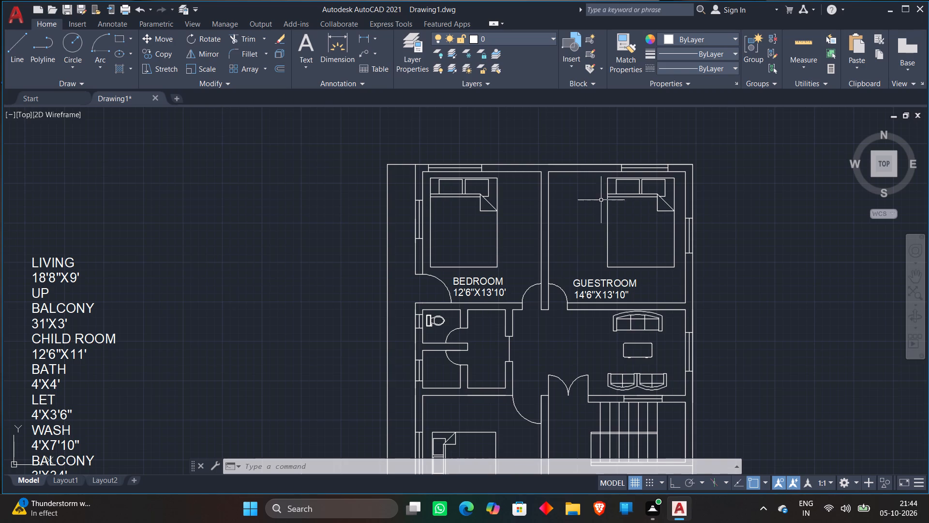
pyautogui.scroll(-1, 601, 200)
pyautogui.moveTo(708, 287); pyautogui.dragTo(701, 261, button='middle')
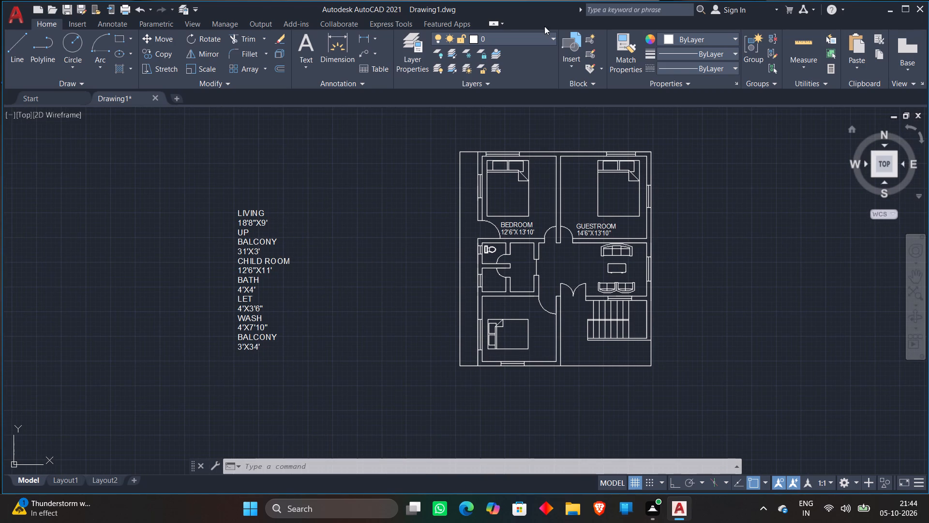
pyautogui.scroll(1, 323, 180)
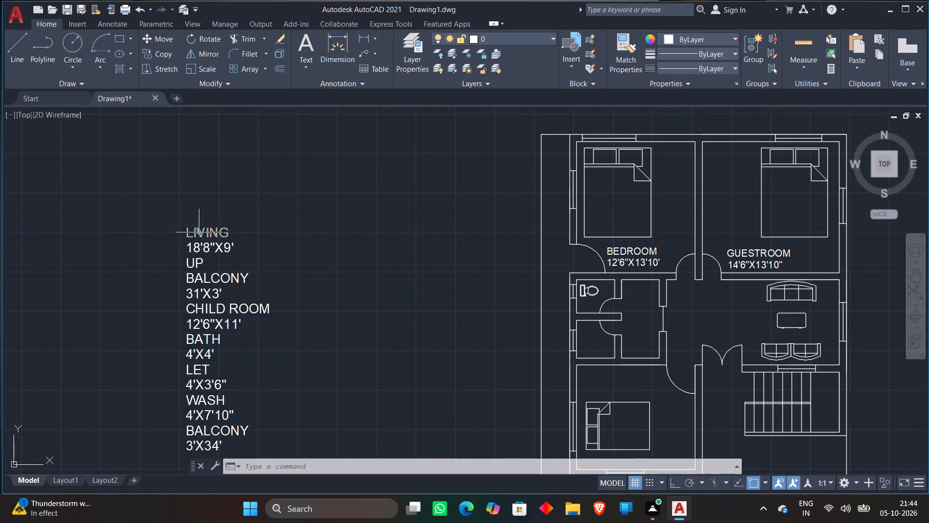
pyautogui.click(199, 232)
pyautogui.click(197, 251)
pyautogui.rightClick(197, 251)
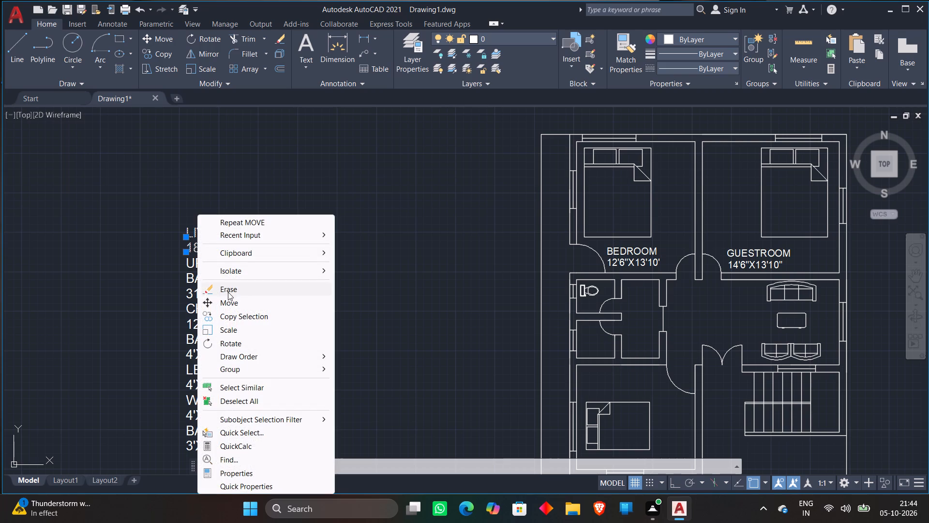
pyautogui.click(227, 303)
pyautogui.click(214, 222)
pyautogui.scroll(3, 761, 323)
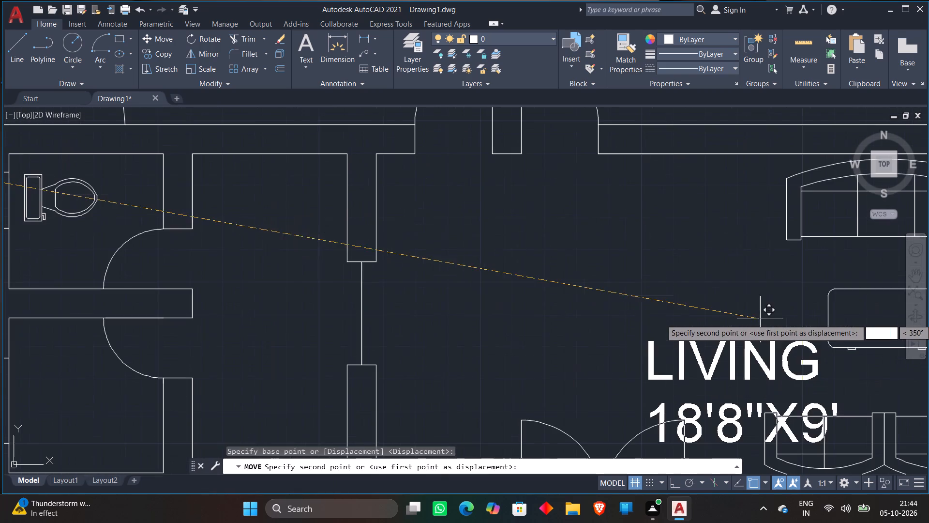
pyautogui.scroll(-2, 740, 244)
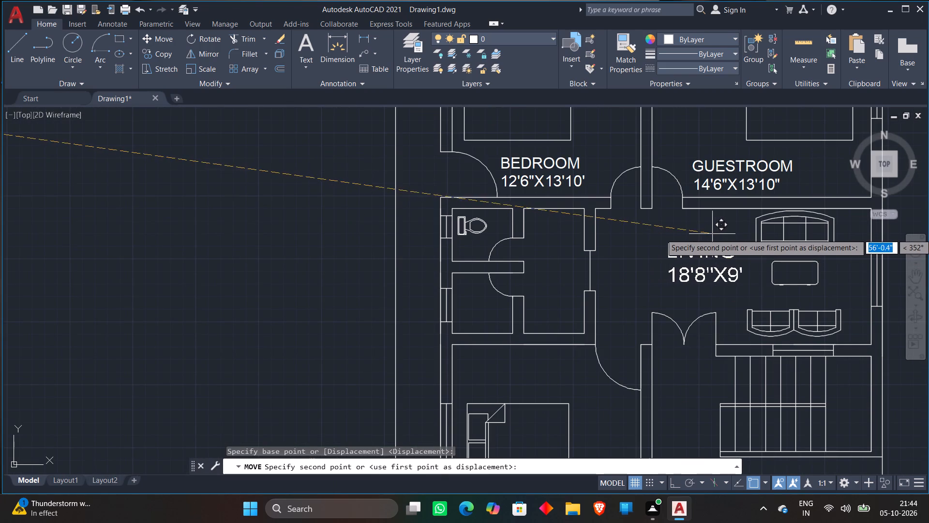
pyautogui.click(721, 244)
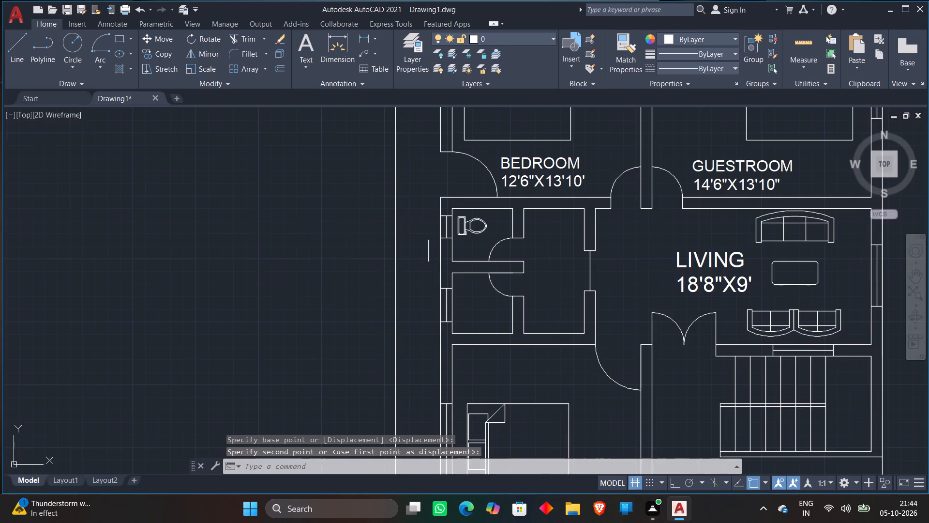
# Move the UP text from the list to the foot of the staircase, just below the double door.
pyautogui.scroll(-3, 423, 238)
pyautogui.scroll(1, 244, 213)
pyautogui.click(302, 231)
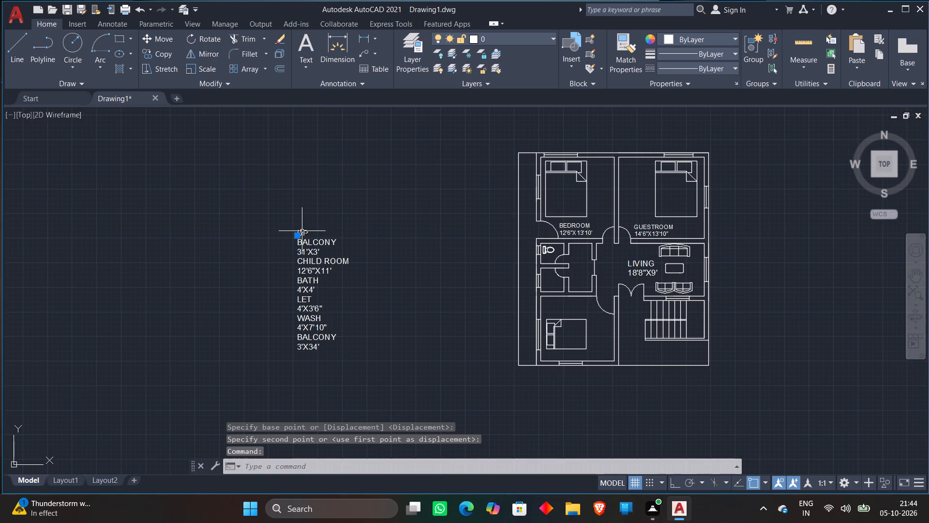
pyautogui.rightClick(306, 234)
pyautogui.click(334, 286)
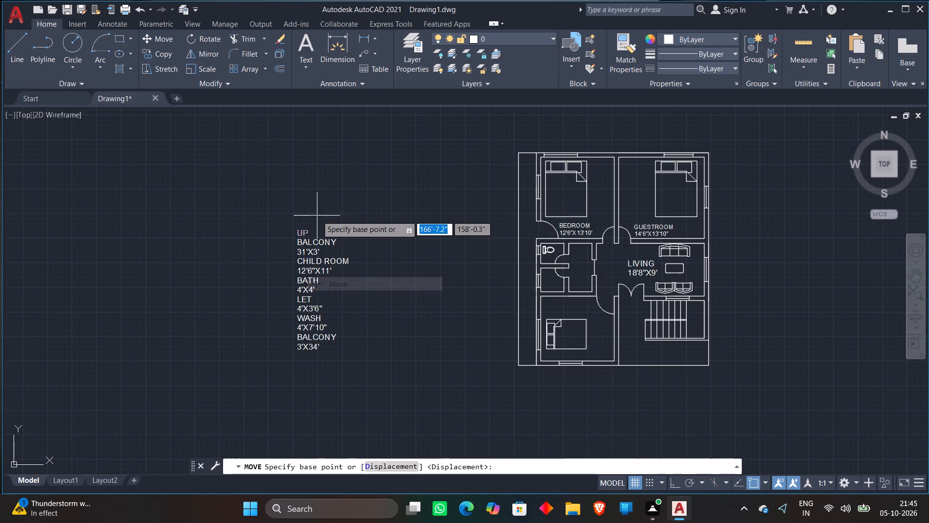
pyautogui.click(308, 229)
pyautogui.scroll(3, 666, 286)
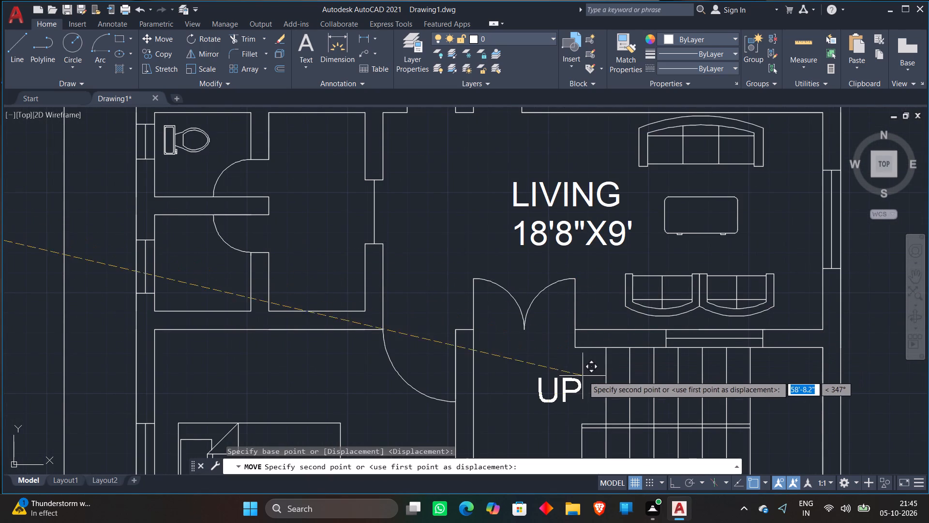
pyautogui.click(585, 376)
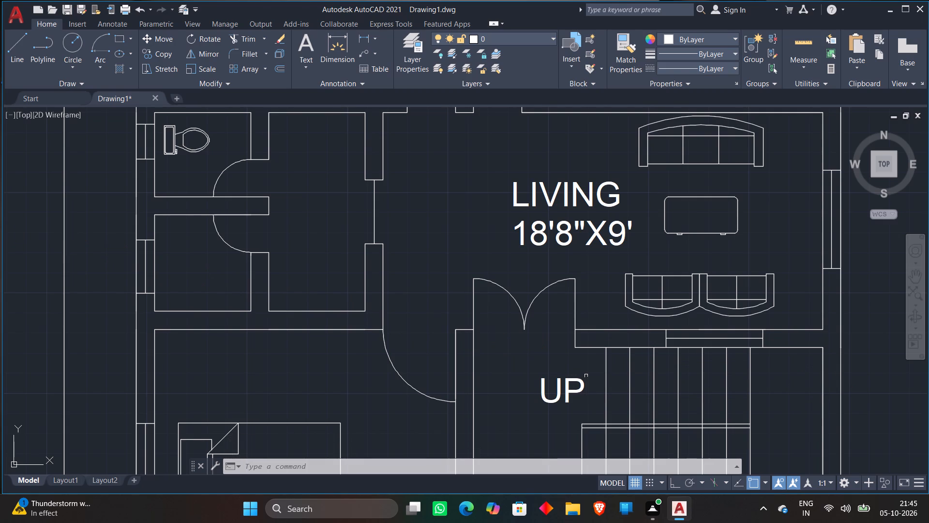
# Move the first BALCONY text and its 31'X3' size from the list into the space just below the staircase.
pyautogui.scroll(-2, 579, 363)
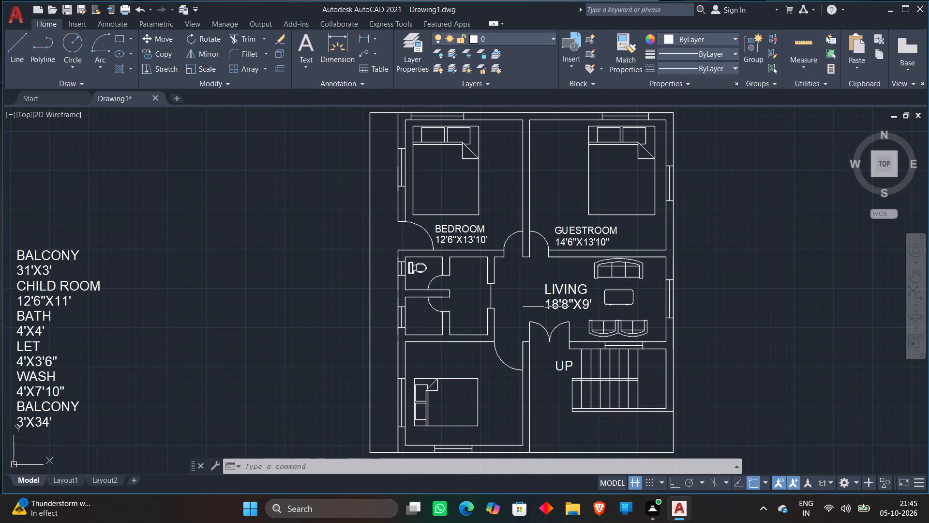
pyautogui.click(71, 251)
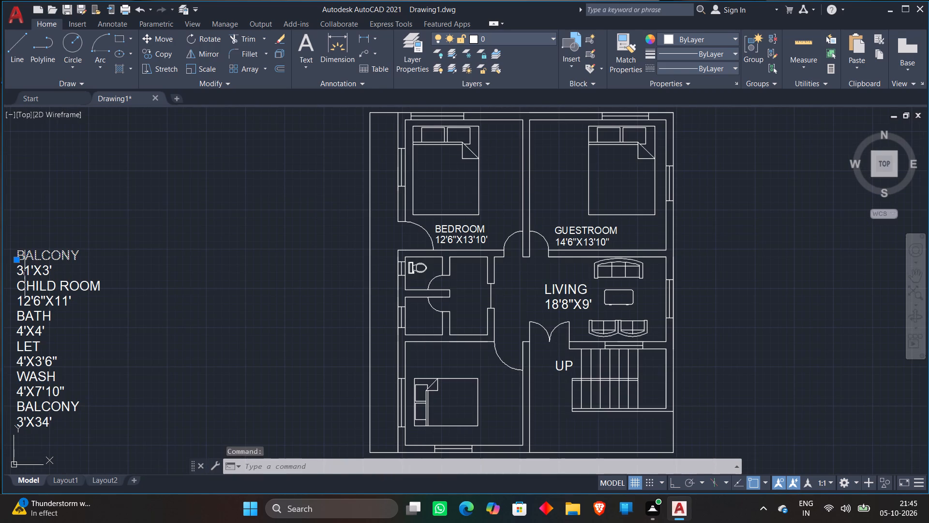
pyautogui.click(25, 274)
pyautogui.click(30, 272)
pyautogui.click(38, 271)
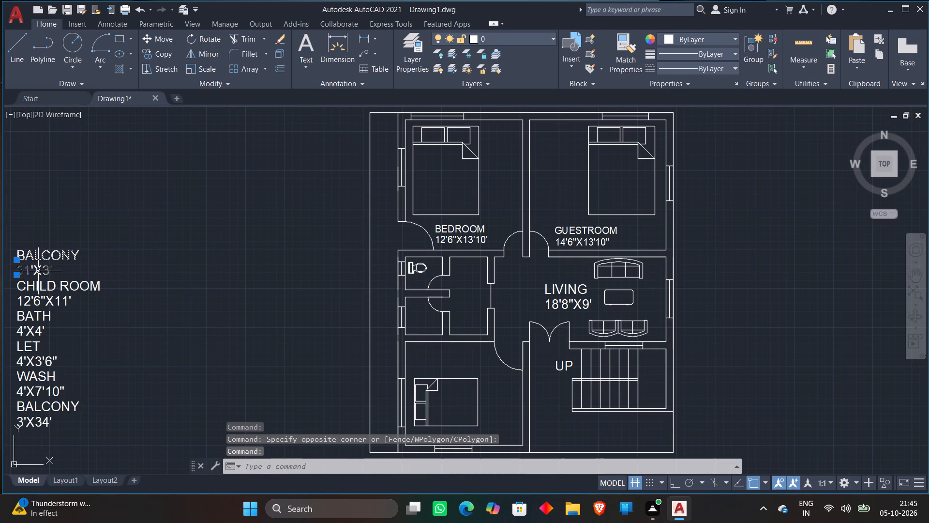
pyautogui.press('m')
pyautogui.press('Return')
pyautogui.click(38, 271)
pyautogui.scroll(2, 601, 431)
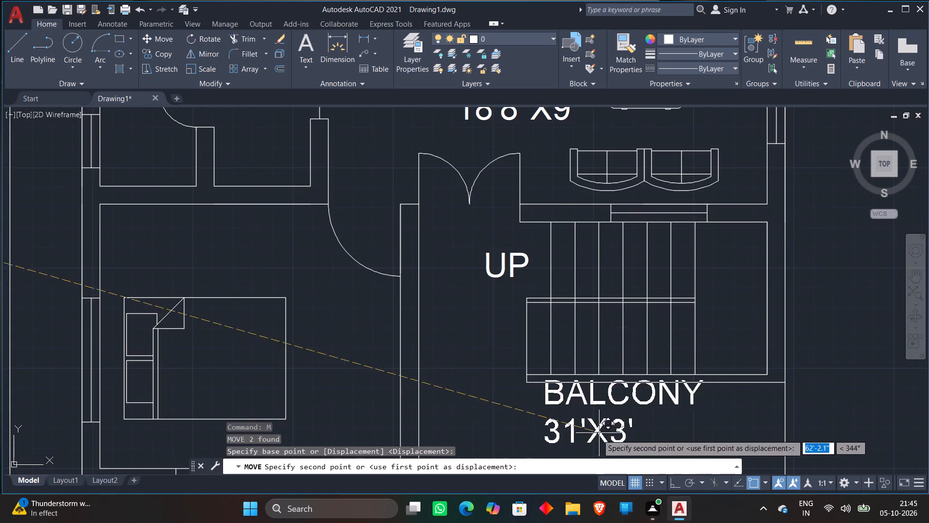
pyautogui.scroll(-1, 582, 444)
pyautogui.moveTo(582, 441); pyautogui.dragTo(602, 406, button='middle')
pyautogui.scroll(-1, 582, 441)
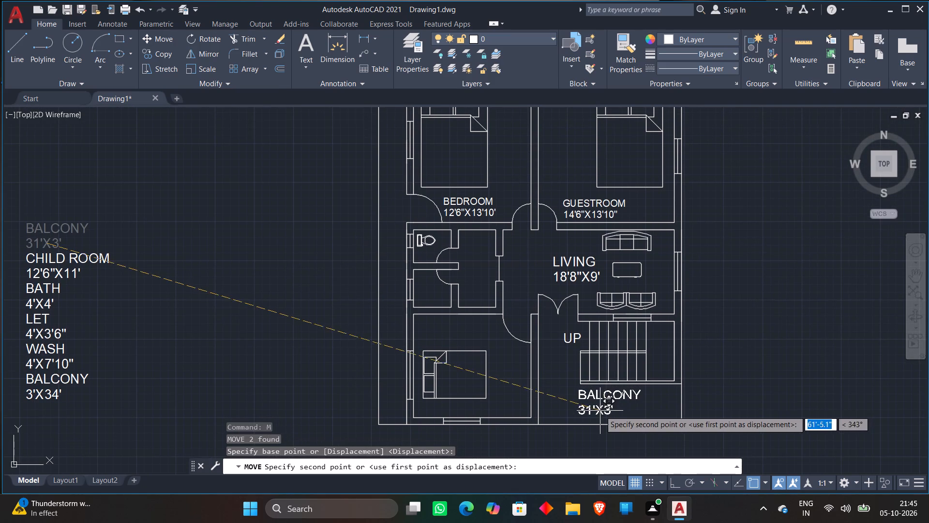
pyautogui.click(600, 411)
# Move the CHILD ROOM and 12'6"X11' texts from the list into the lower bedroom, just above the bed.
pyautogui.click(66, 255)
pyautogui.click(62, 270)
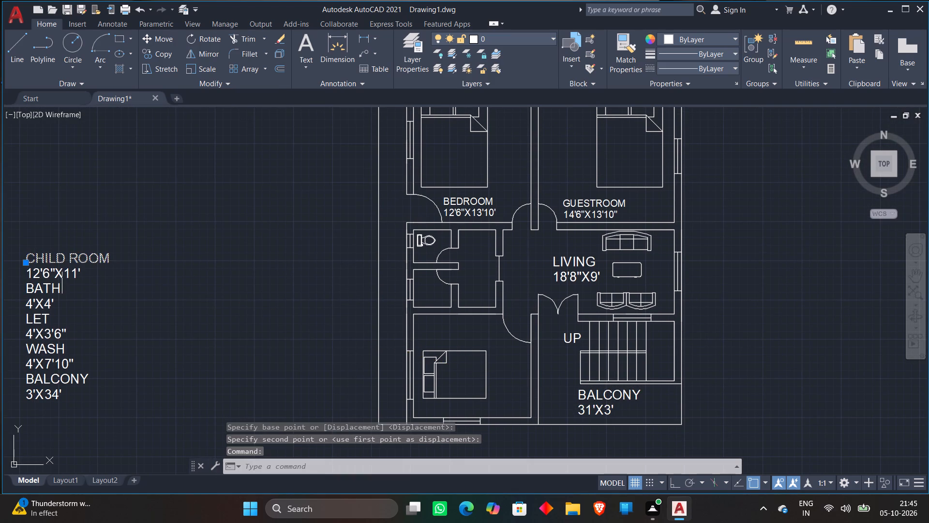
pyautogui.press('m')
pyautogui.press('Return')
pyautogui.click(62, 270)
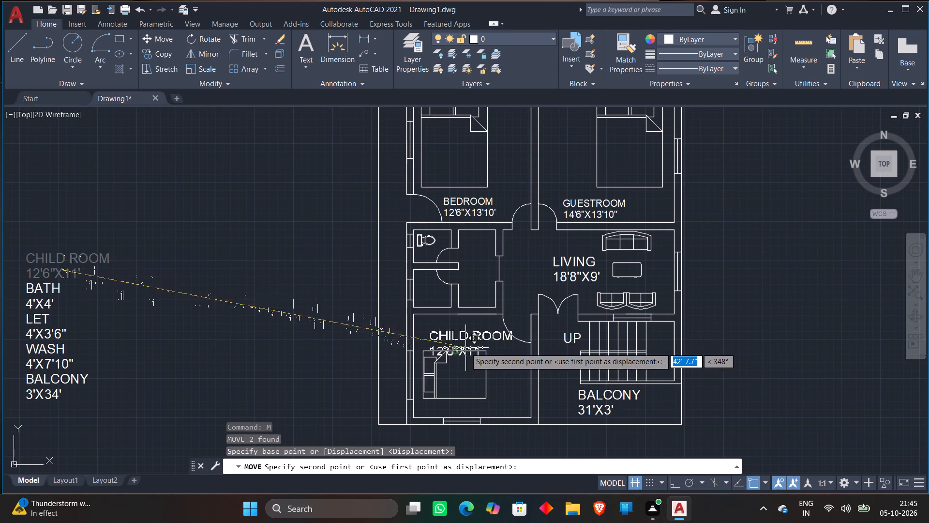
pyautogui.scroll(2, 465, 348)
pyautogui.click(433, 323)
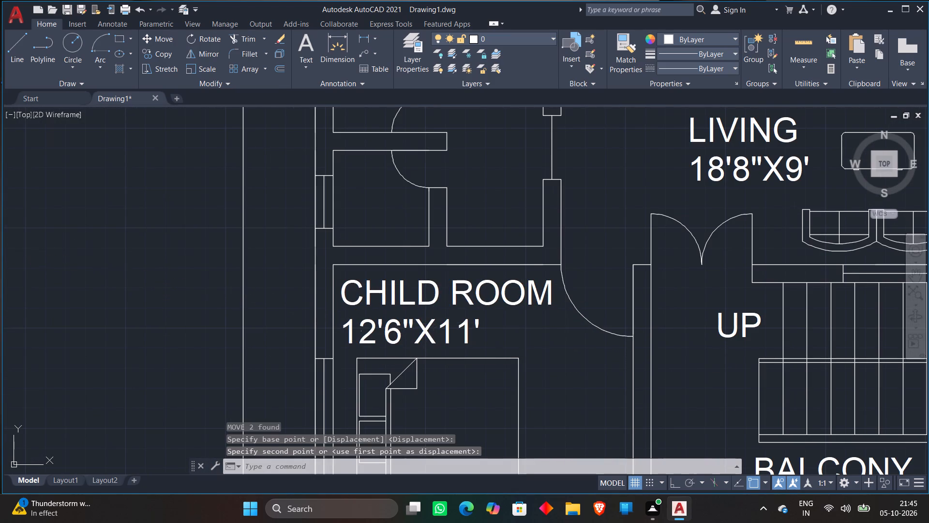
# Move the BATH and 4'X4' texts from the list into the small room directly above the child room.
pyautogui.scroll(-2, 195, 291)
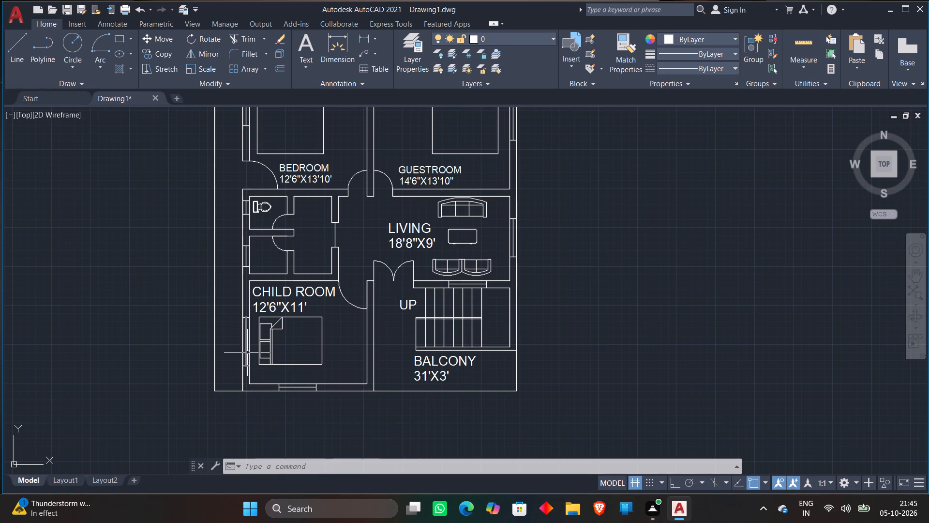
pyautogui.scroll(-2, 165, 309)
pyautogui.scroll(1, 54, 283)
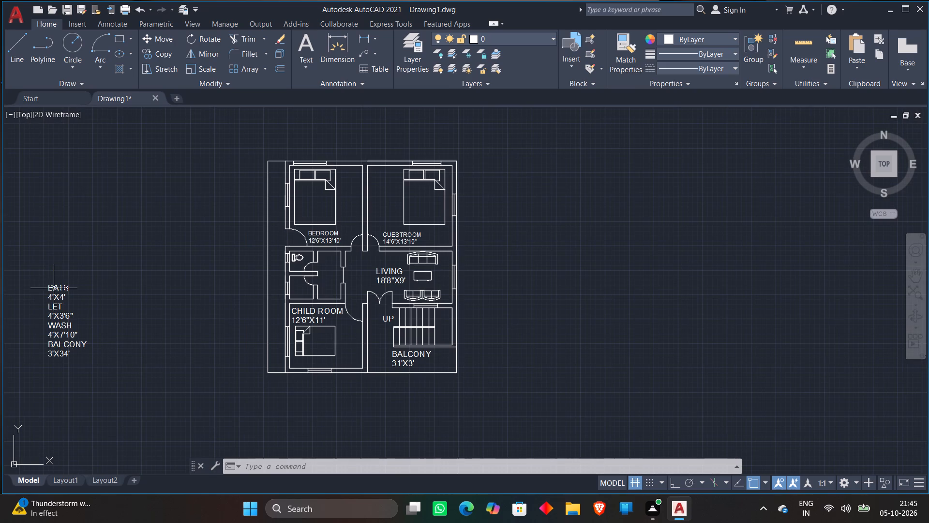
pyautogui.click(54, 288)
pyautogui.click(55, 296)
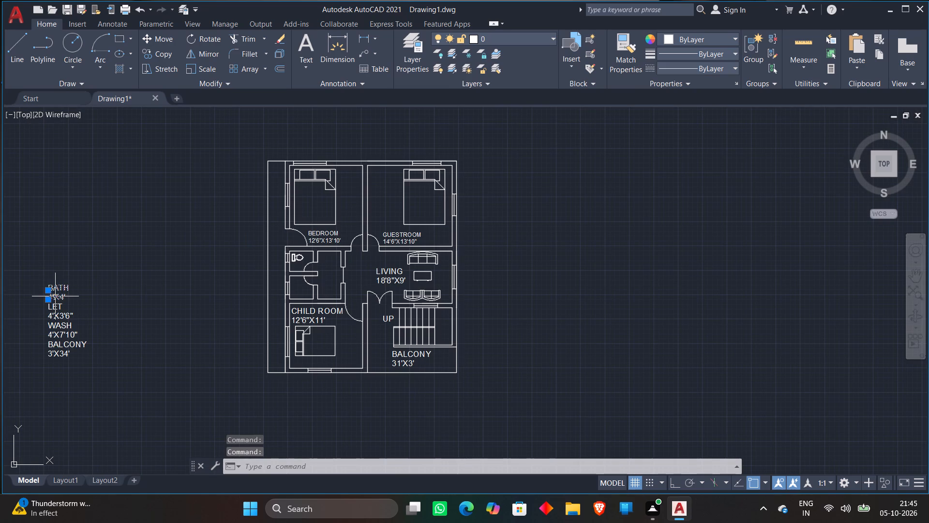
pyautogui.press('m')
pyautogui.press('Return')
pyautogui.click(55, 296)
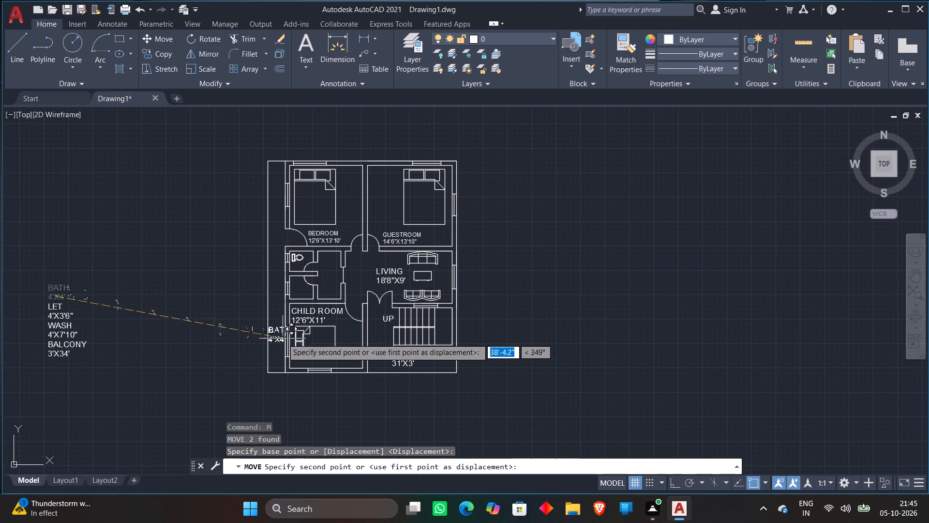
pyautogui.scroll(1, 301, 323)
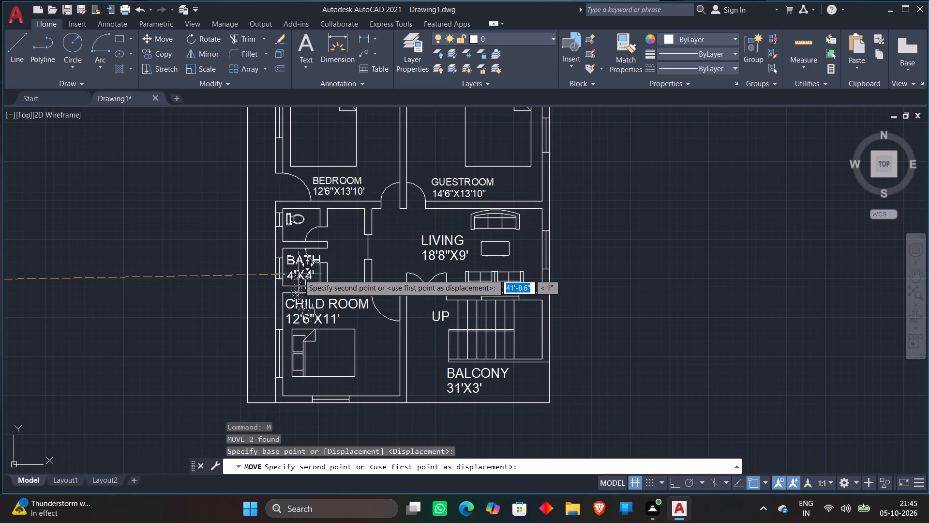
pyautogui.click(299, 274)
# Move the LET and 4'X3'6" texts from the list into the small toilet room above the bath.
pyautogui.scroll(-1, 89, 242)
pyautogui.scroll(-2, 19, 257)
pyautogui.moveTo(30, 260); pyautogui.dragTo(138, 283, button='middle')
pyautogui.scroll(2, 138, 283)
pyautogui.click(74, 302)
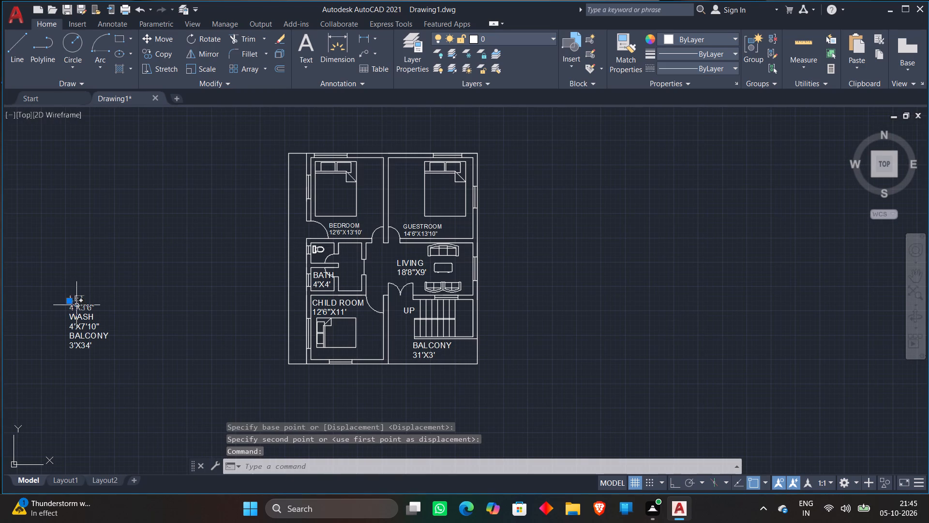
pyautogui.click(76, 306)
pyautogui.press('m')
pyautogui.press('Return')
pyautogui.click(76, 306)
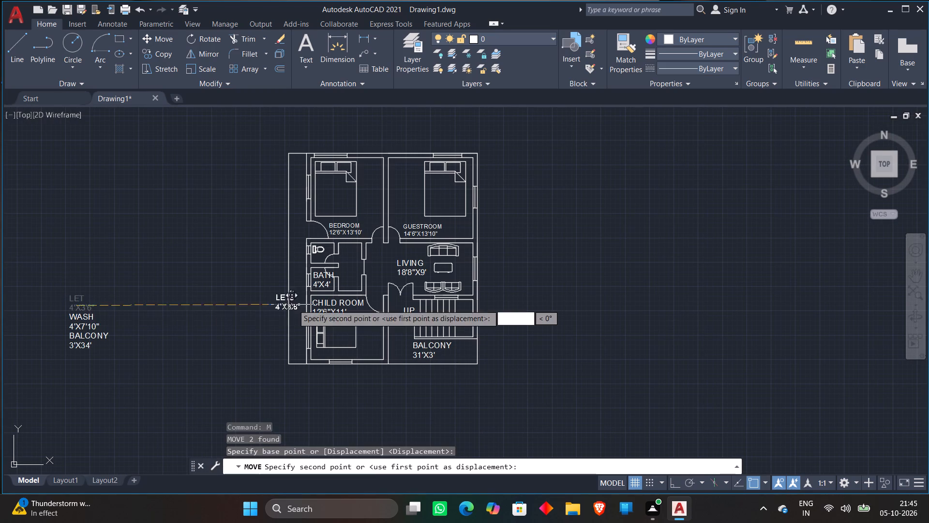
pyautogui.scroll(3, 366, 290)
pyautogui.scroll(-1, 156, 183)
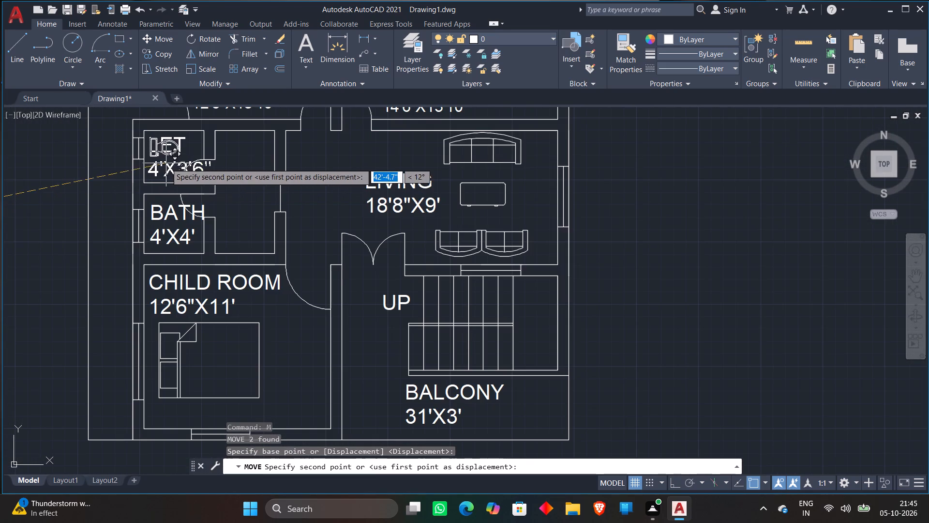
pyautogui.click(166, 163)
# Move the WASH and 4'X7'10" texts from the list into the narrow room between the toilet and bath and the living area.
pyautogui.scroll(-1, 115, 178)
pyautogui.scroll(-1, 59, 192)
pyautogui.moveTo(60, 193); pyautogui.dragTo(167, 262, button='middle')
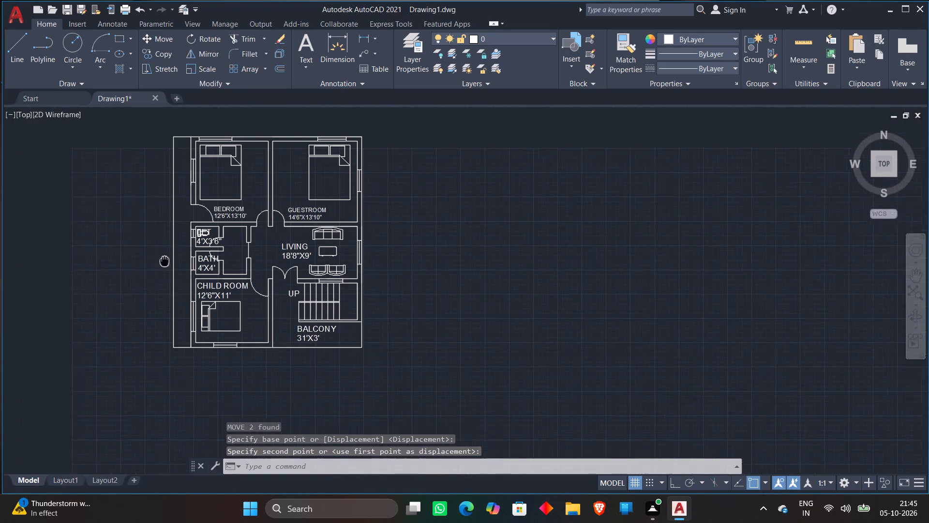
pyautogui.moveTo(167, 262); pyautogui.dragTo(186, 267, button='middle')
pyautogui.scroll(-1, 66, 288)
pyautogui.click(29, 301)
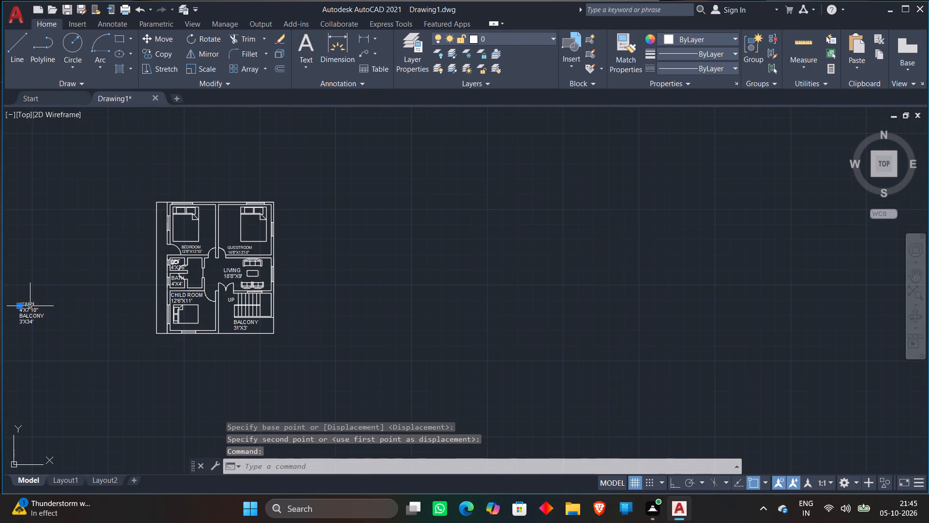
pyautogui.click(30, 308)
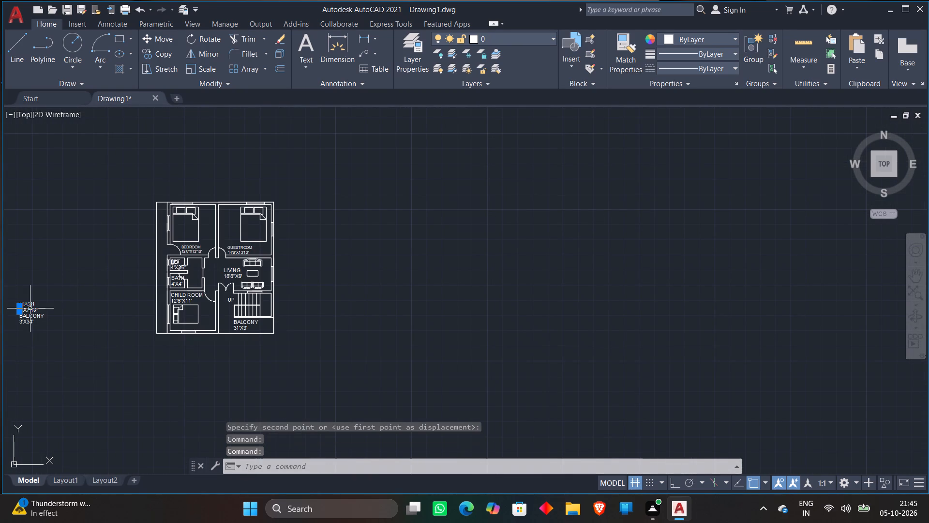
pyautogui.press('m')
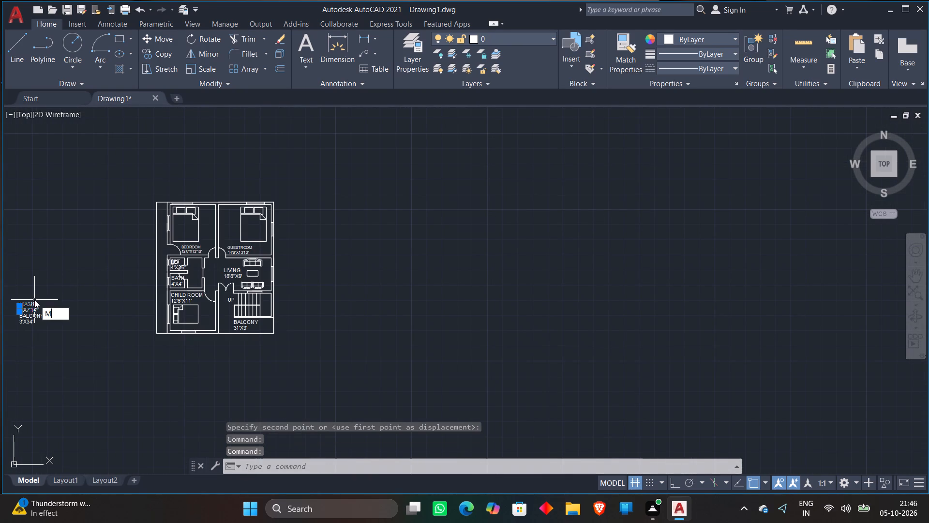
pyautogui.press('Return')
pyautogui.click(34, 300)
pyautogui.scroll(2, 187, 286)
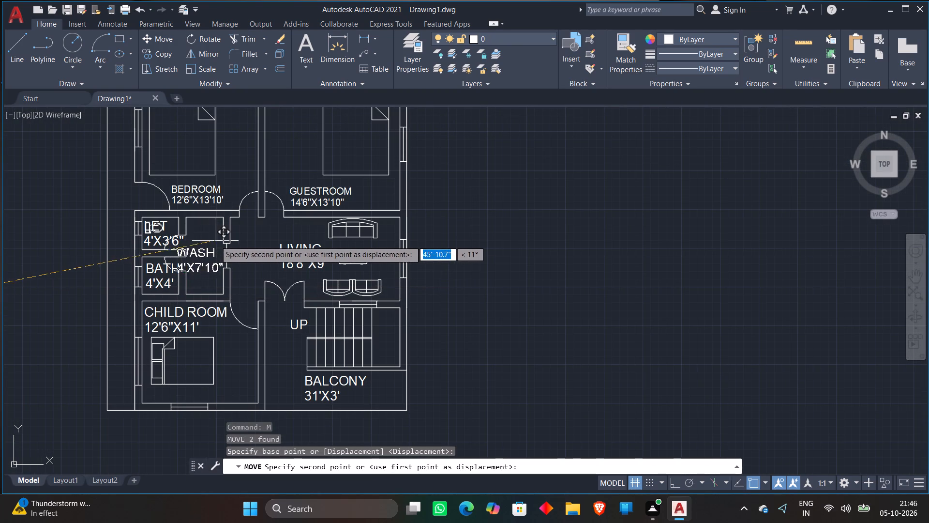
pyautogui.click(228, 233)
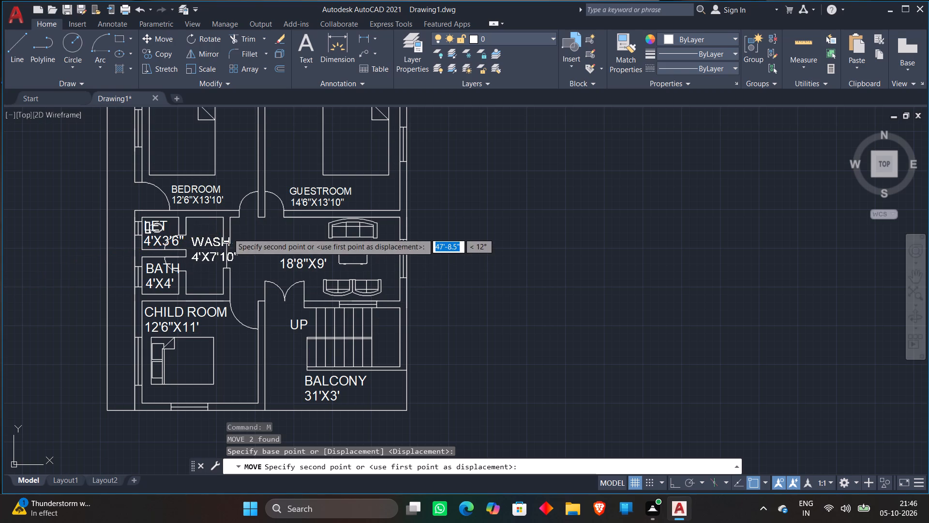
# Move the remaining BALCONY and 3'X34' texts from the list to just above the plan's upper-left corner.
pyautogui.scroll(-1, 169, 282)
pyautogui.scroll(-2, 65, 278)
pyautogui.moveTo(52, 289); pyautogui.dragTo(138, 306, button='middle')
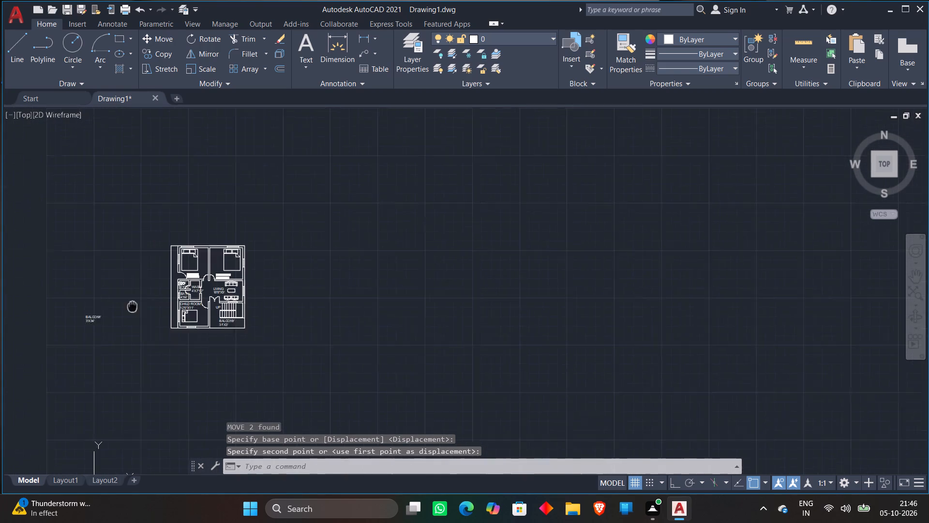
pyautogui.moveTo(138, 306); pyautogui.dragTo(229, 313, button='middle')
pyautogui.moveTo(146, 308); pyautogui.dragTo(150, 308)
pyautogui.click(232, 349)
pyautogui.press('m')
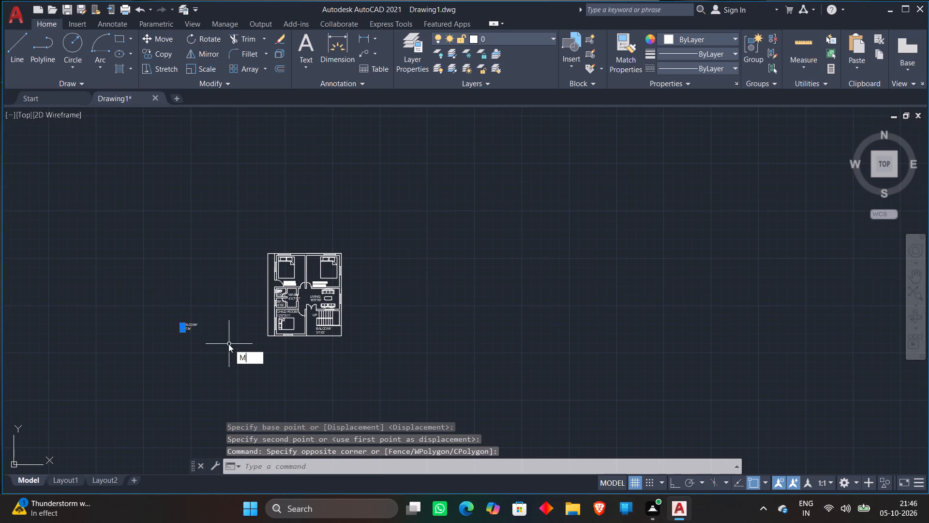
pyautogui.press('Return')
pyautogui.click(202, 335)
pyautogui.scroll(3, 335, 270)
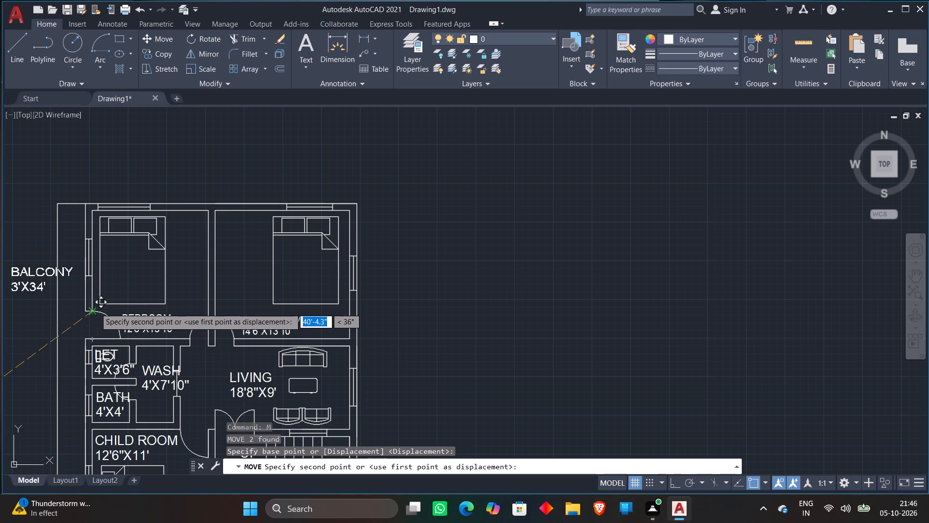
pyautogui.click(141, 189)
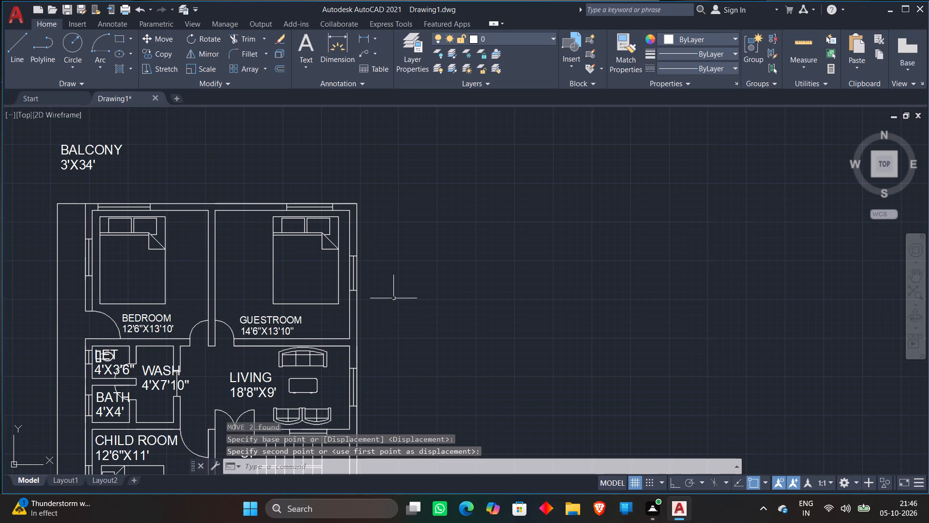
# Match the LIVING, 18'8"X9', WASH, 4'X7'10" and 4'X3'6" texts to the GUESTROOM label's properties.
pyautogui.moveTo(406, 307); pyautogui.dragTo(646, 235, button='middle')
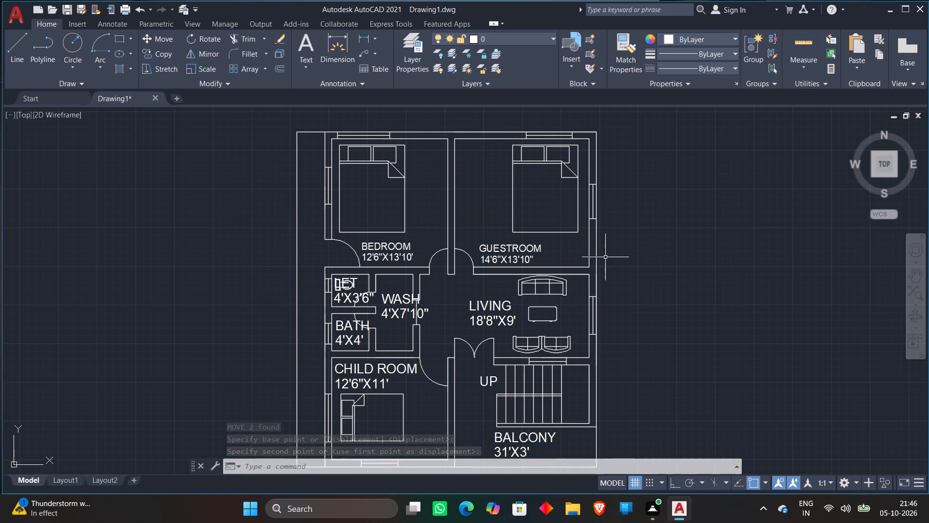
pyautogui.write('MA')
pyautogui.press('Return')
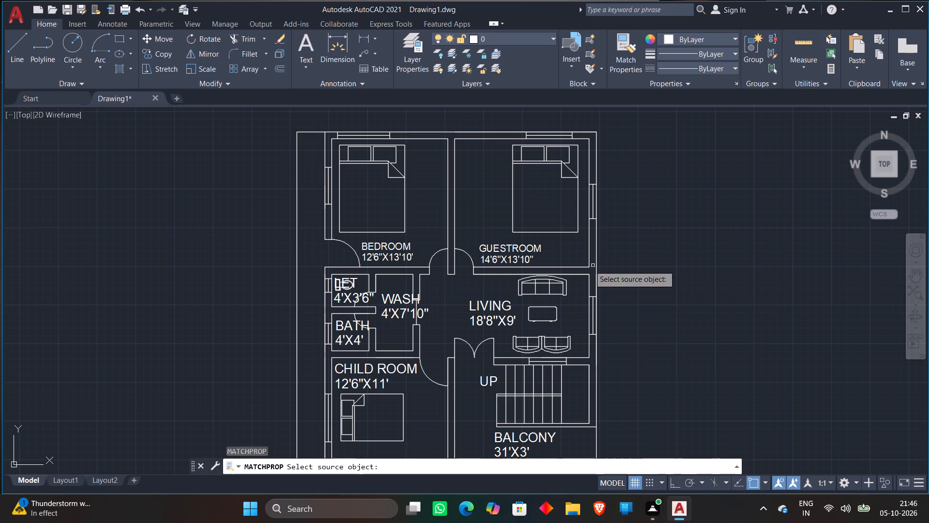
pyautogui.click(497, 248)
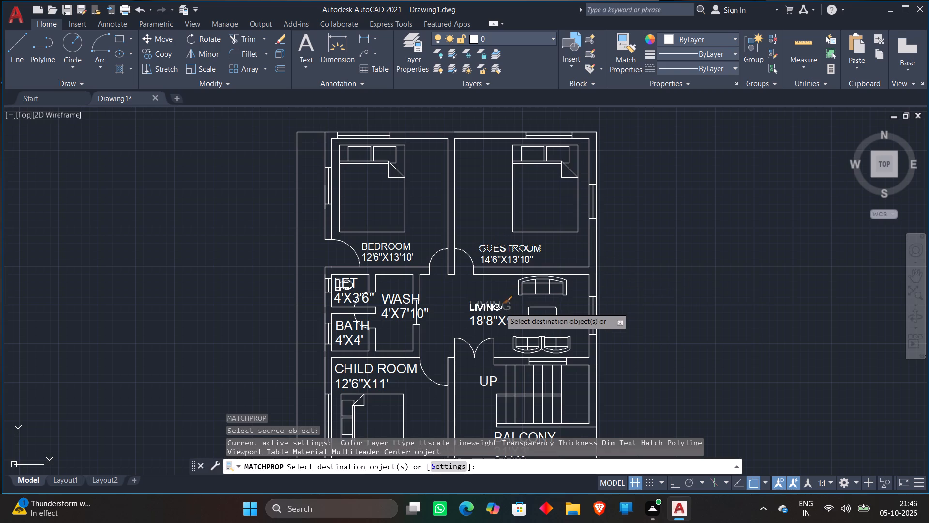
pyautogui.click(500, 308)
pyautogui.click(499, 319)
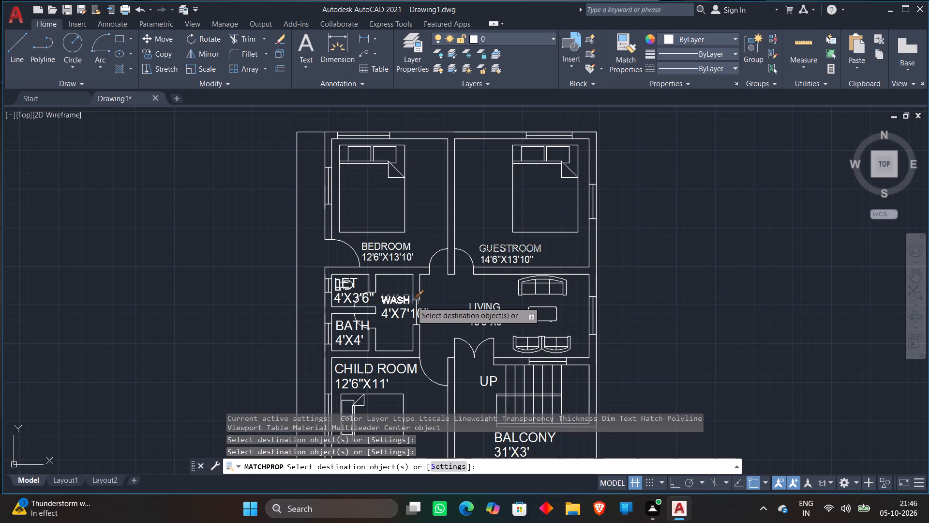
pyautogui.click(411, 302)
pyautogui.click(408, 315)
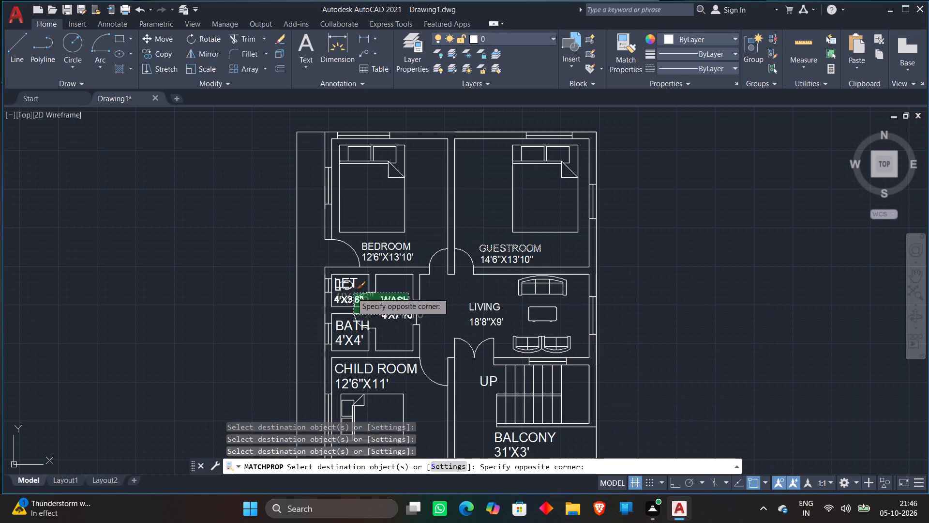
pyautogui.click(338, 289)
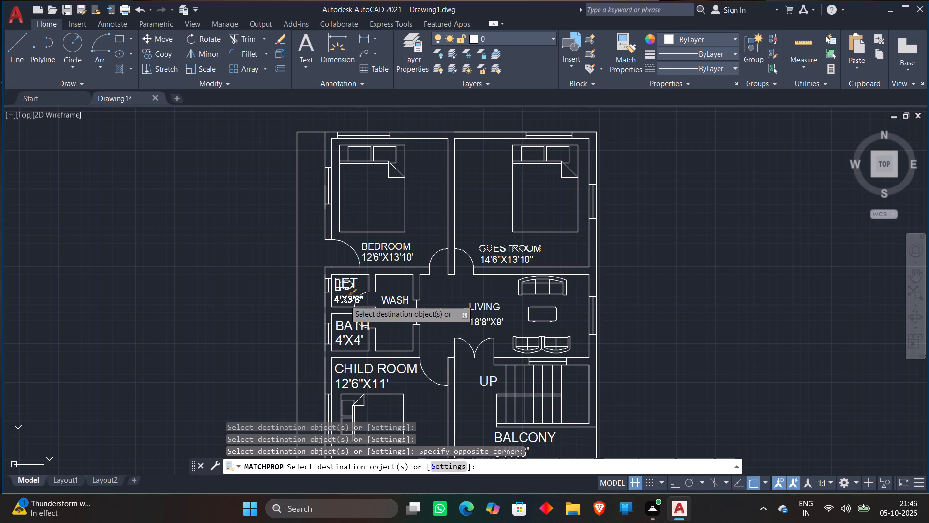
pyautogui.hotkey('ctrl', 'z')
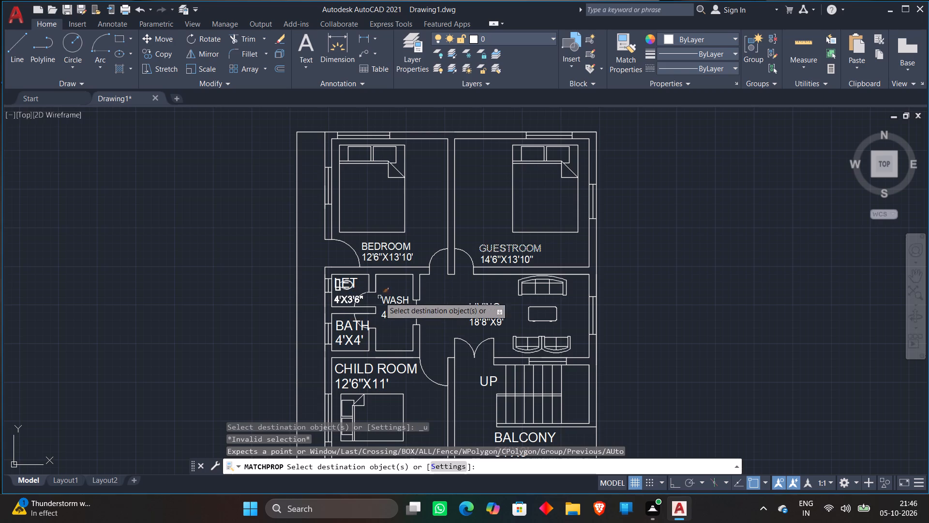
pyautogui.scroll(2, 346, 282)
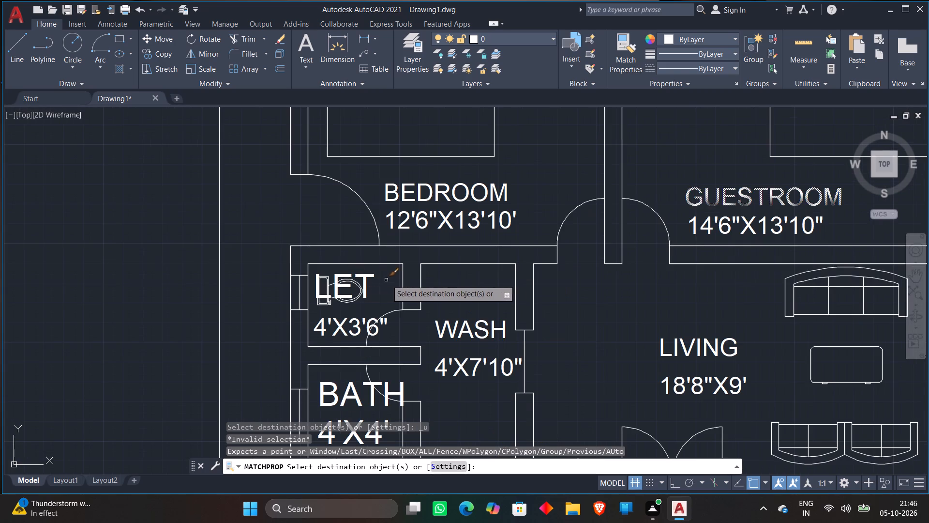
pyautogui.click(678, 350)
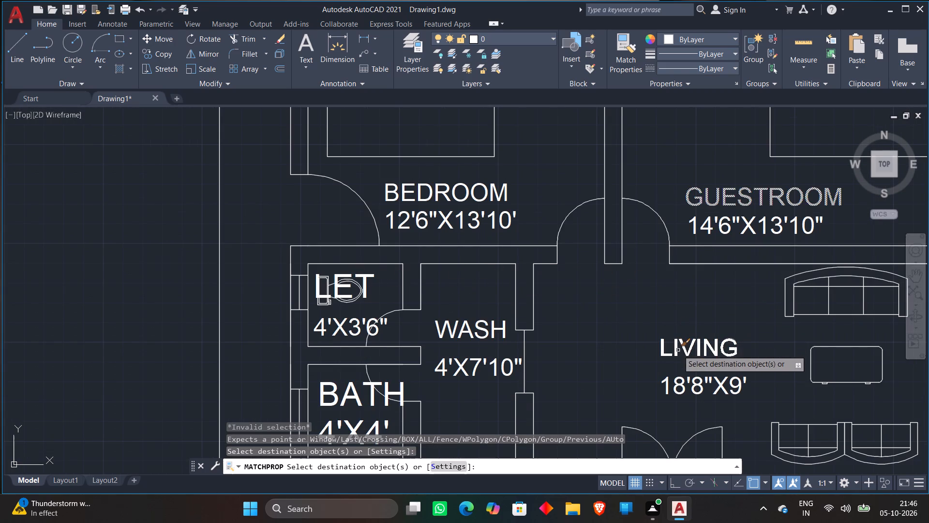
pyautogui.click(687, 386)
pyautogui.scroll(-3, 682, 331)
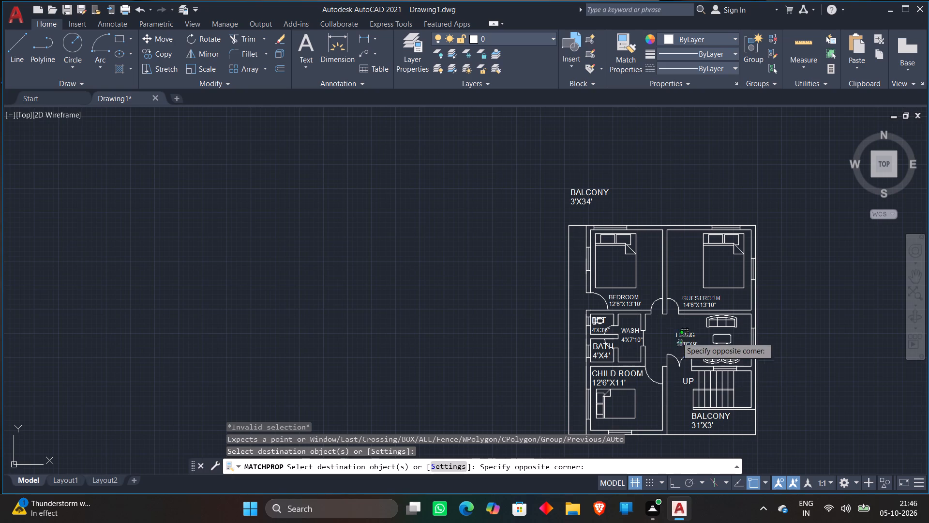
pyautogui.press('Escape')
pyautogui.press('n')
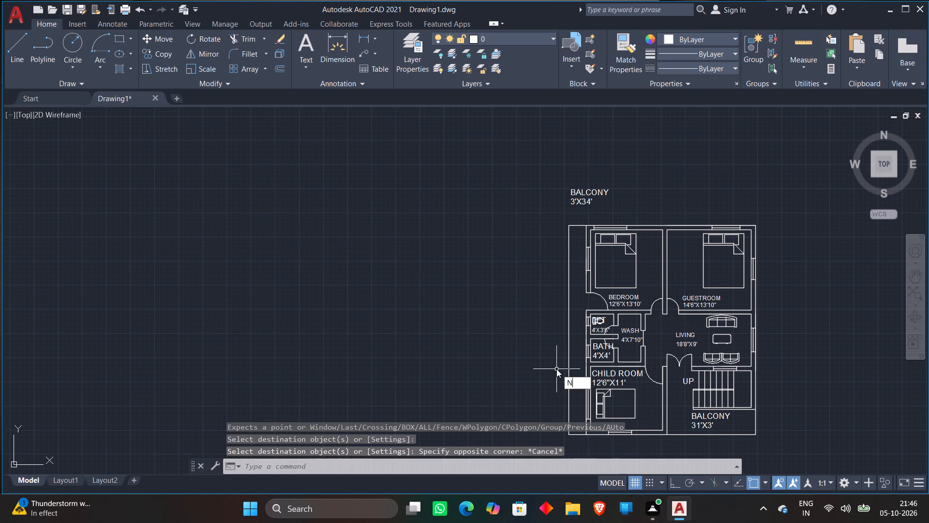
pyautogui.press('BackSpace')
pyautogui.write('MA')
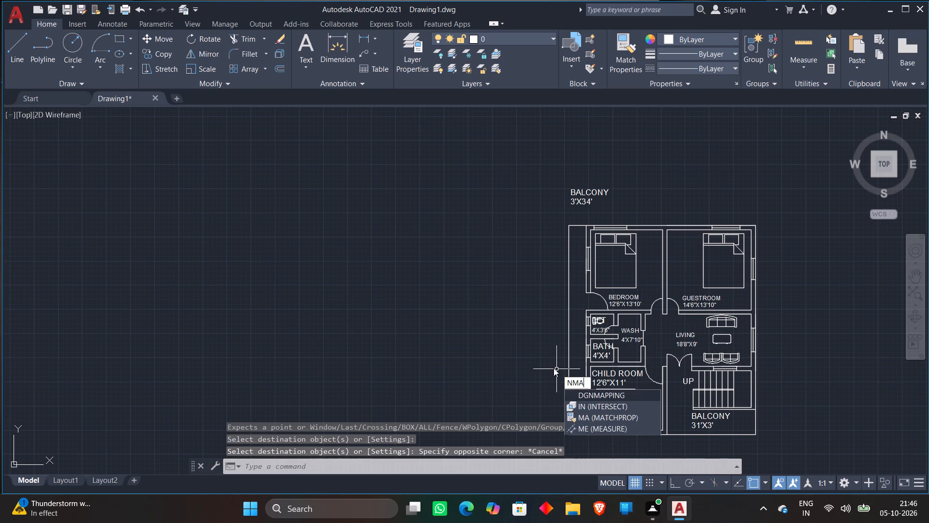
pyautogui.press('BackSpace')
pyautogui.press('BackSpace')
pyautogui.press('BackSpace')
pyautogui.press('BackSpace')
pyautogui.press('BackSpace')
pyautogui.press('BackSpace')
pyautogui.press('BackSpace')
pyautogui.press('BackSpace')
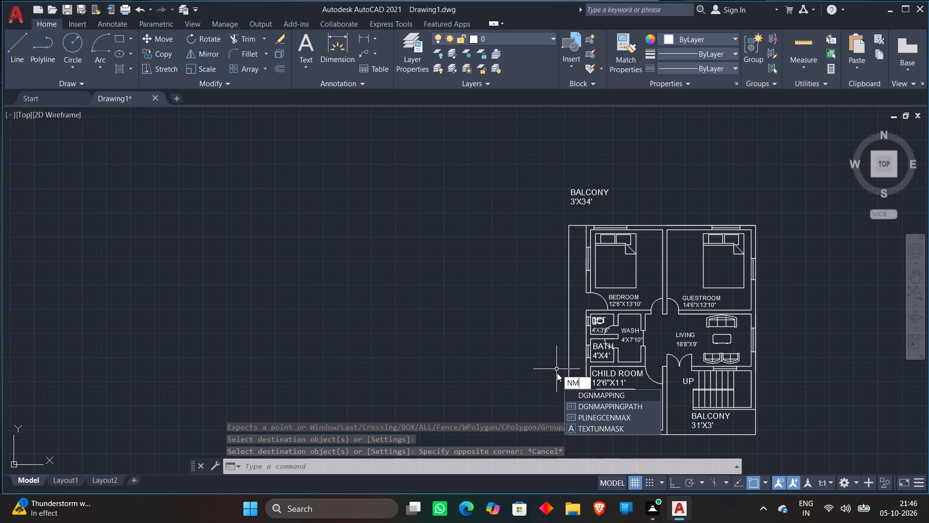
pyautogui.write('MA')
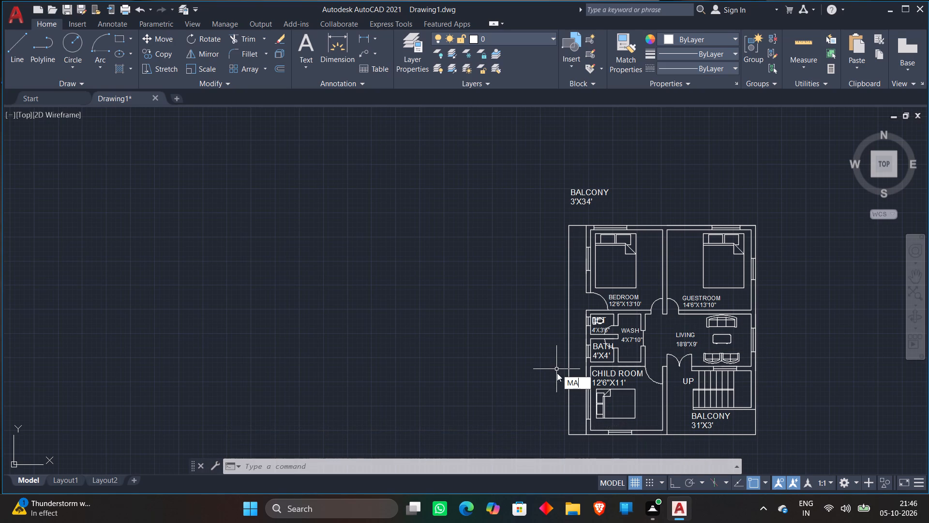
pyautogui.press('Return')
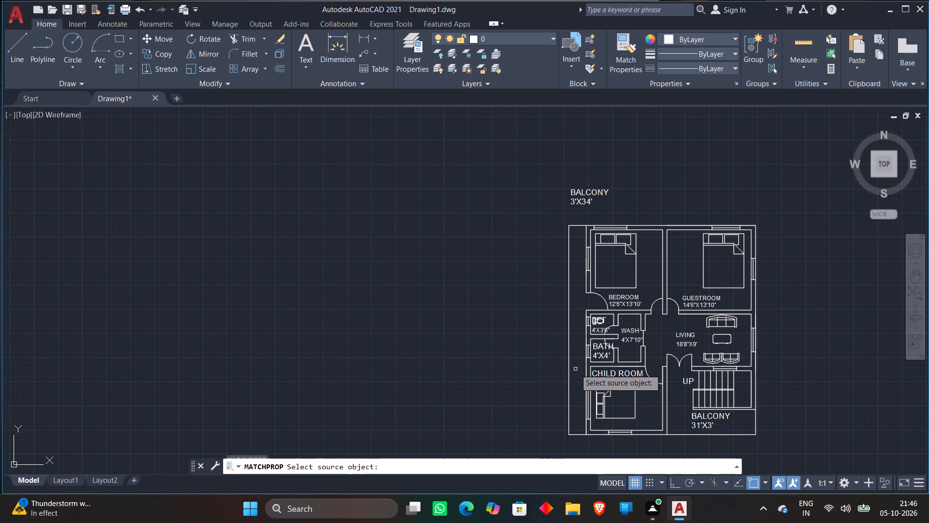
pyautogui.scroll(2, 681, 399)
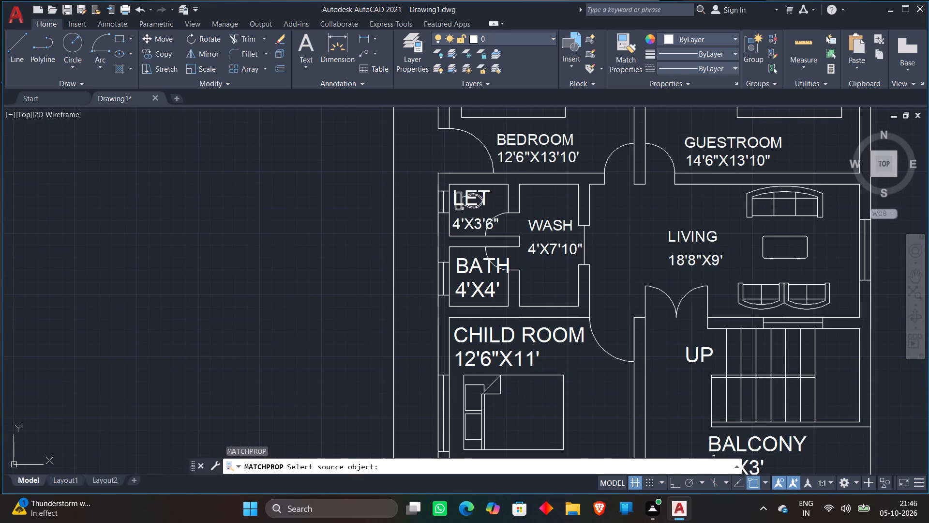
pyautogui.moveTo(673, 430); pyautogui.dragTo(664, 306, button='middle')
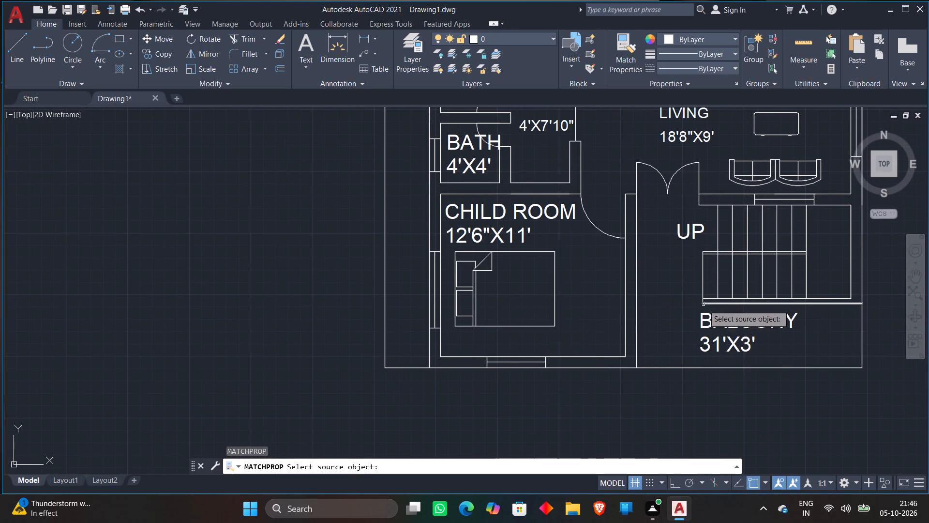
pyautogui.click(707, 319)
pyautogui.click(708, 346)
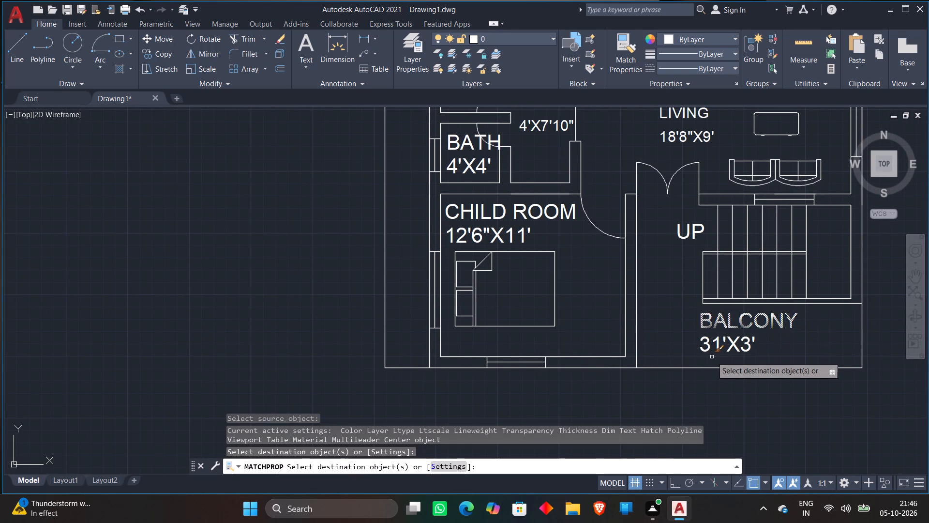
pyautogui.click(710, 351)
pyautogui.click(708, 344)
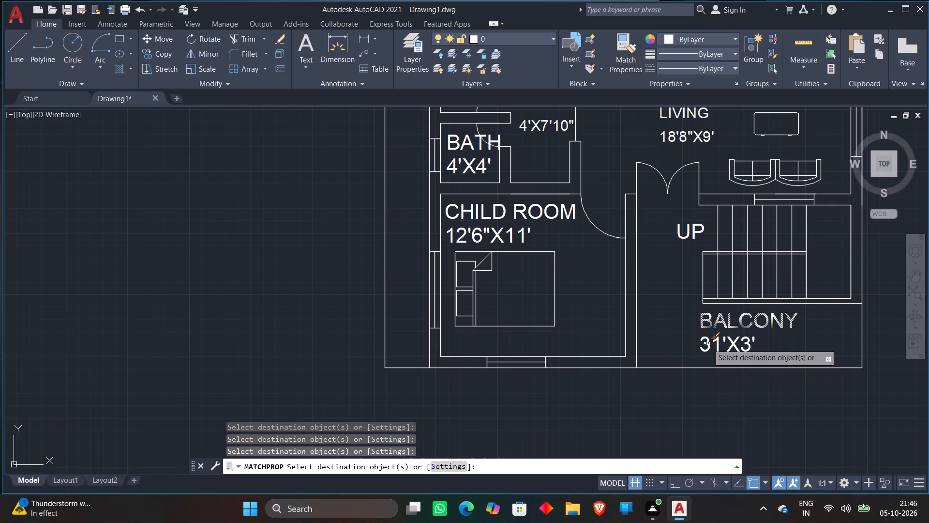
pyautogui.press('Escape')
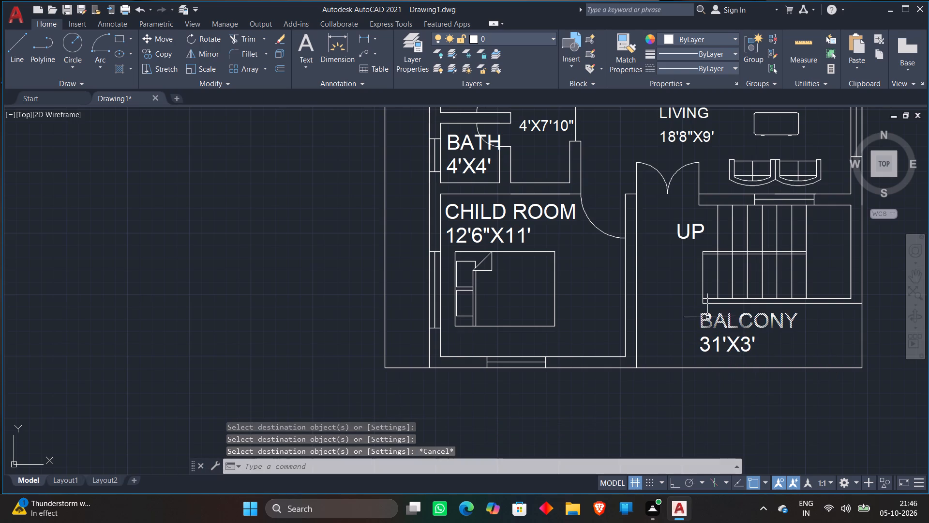
# Match the lower BALCONY, 31'X3', CHILD ROOM and 12'6"X11' texts to the LIVING label's properties.
pyautogui.press('m')
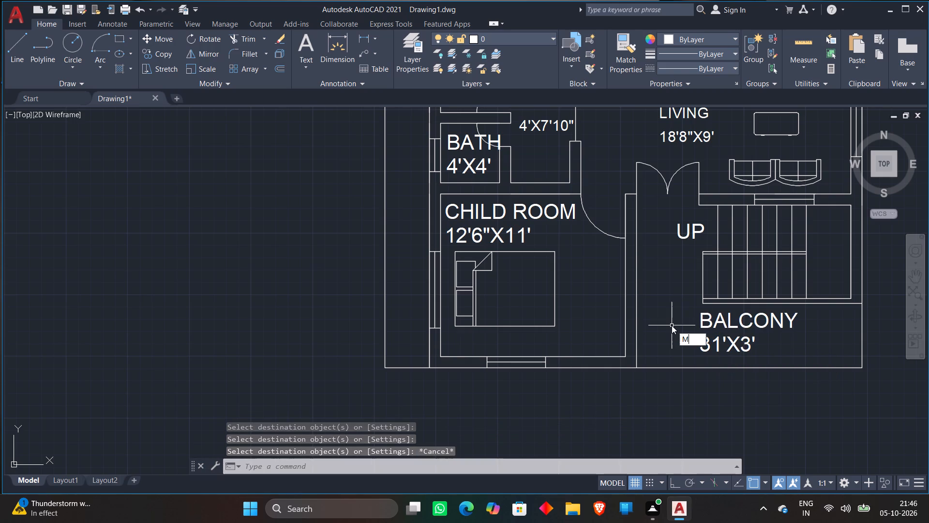
pyautogui.press('a')
pyautogui.press('Return')
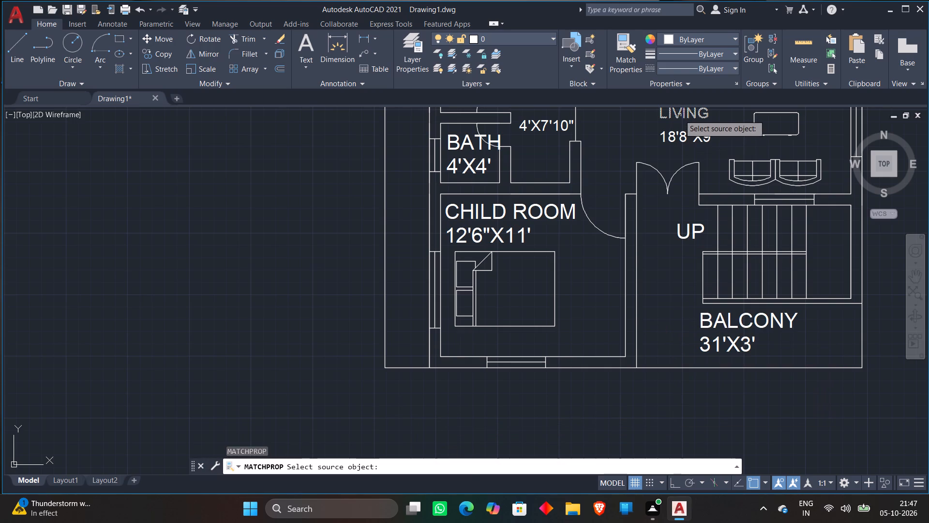
pyautogui.click(679, 115)
pyautogui.click(752, 321)
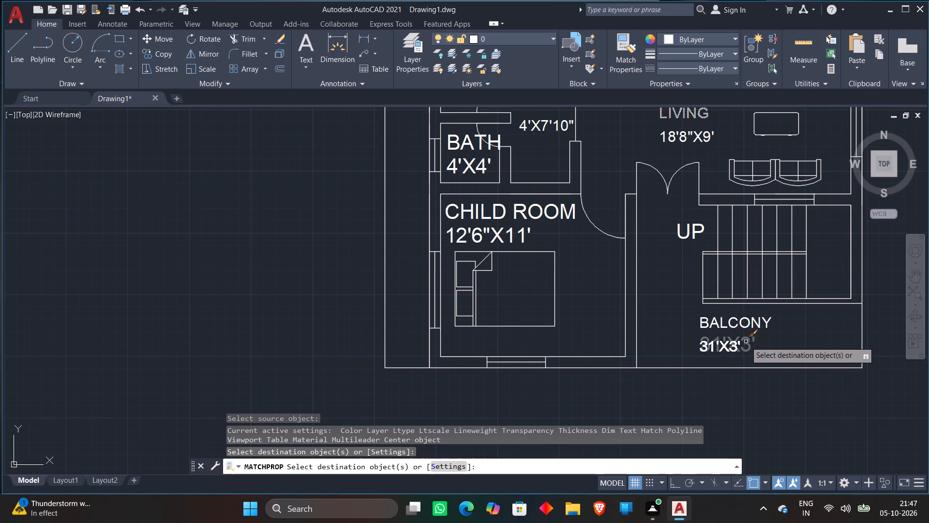
pyautogui.click(746, 341)
pyautogui.click(519, 207)
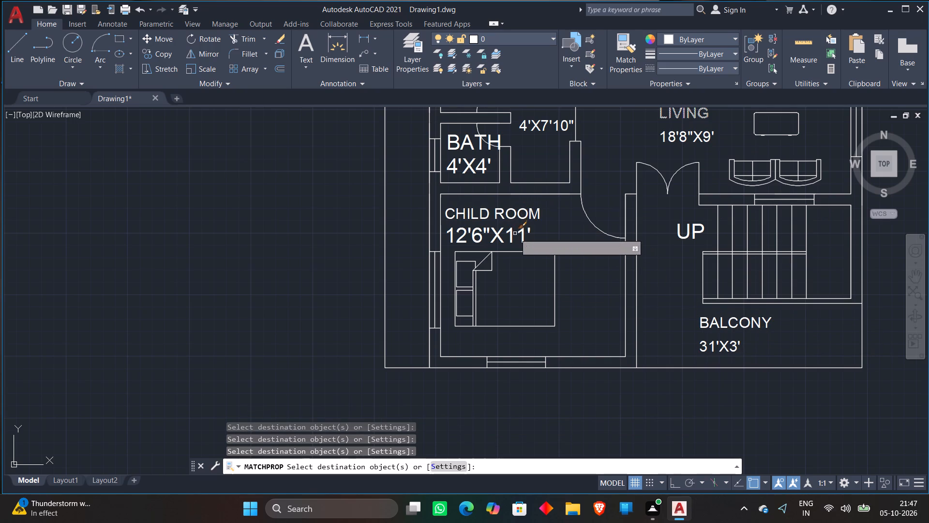
pyautogui.click(510, 240)
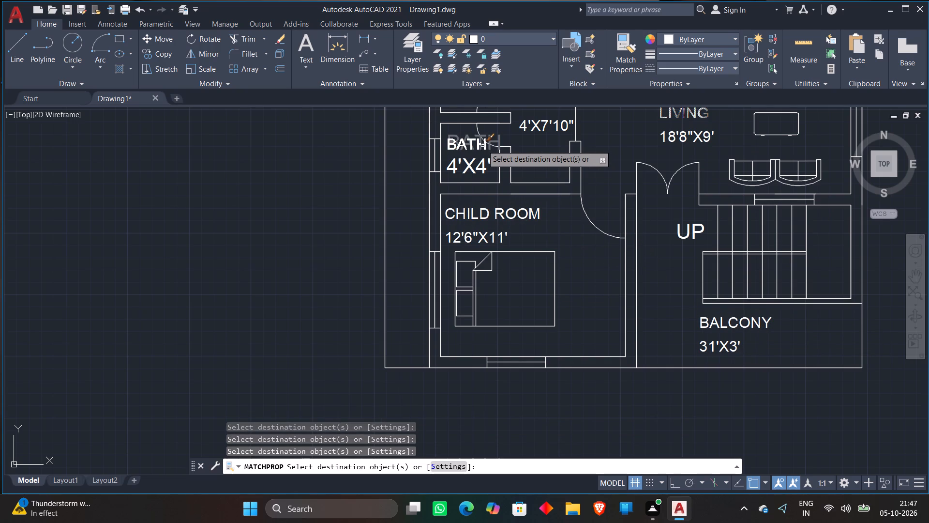
# Apply the LIVING label's properties to the BATH, WASH and LET texts and their sizes 4'X4', 4'X7'10" and 4'X3'6".
pyautogui.click(482, 145)
pyautogui.click(481, 167)
pyautogui.moveTo(518, 145); pyautogui.dragTo(520, 172, button='middle')
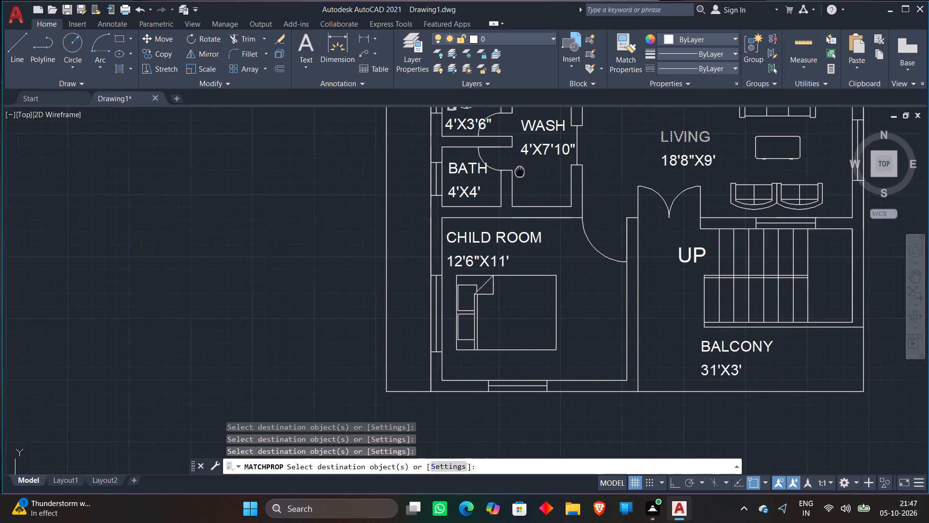
pyautogui.moveTo(520, 172); pyautogui.dragTo(533, 246, button='middle')
pyautogui.click(544, 202)
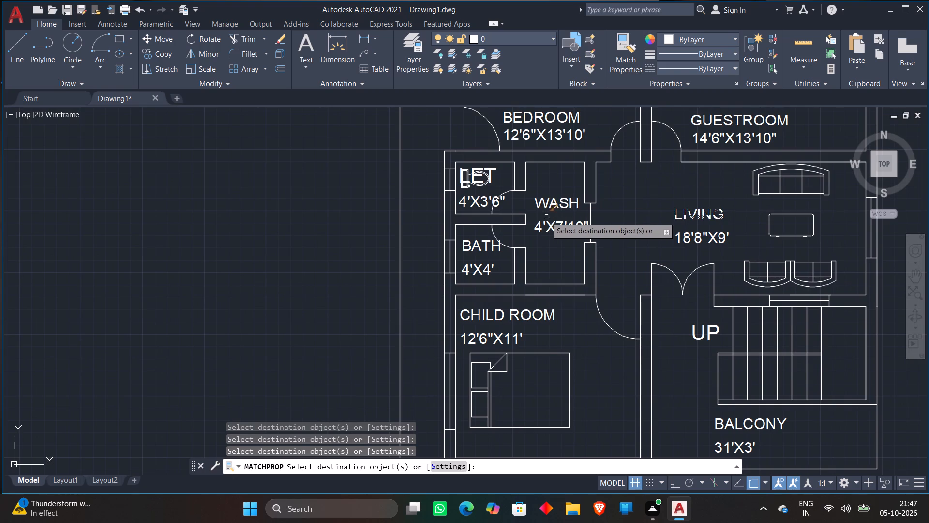
pyautogui.click(547, 223)
pyautogui.click(490, 168)
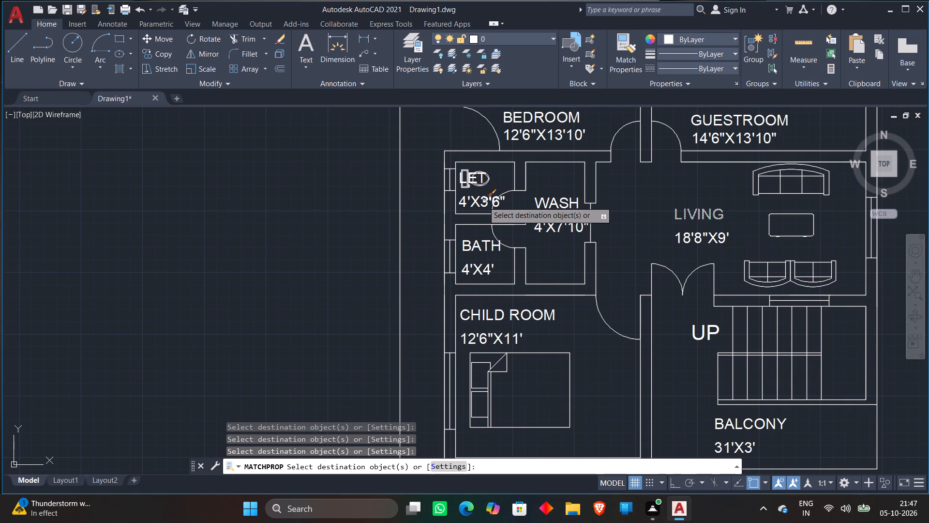
pyautogui.click(482, 202)
pyautogui.moveTo(528, 173); pyautogui.dragTo(529, 204, button='middle')
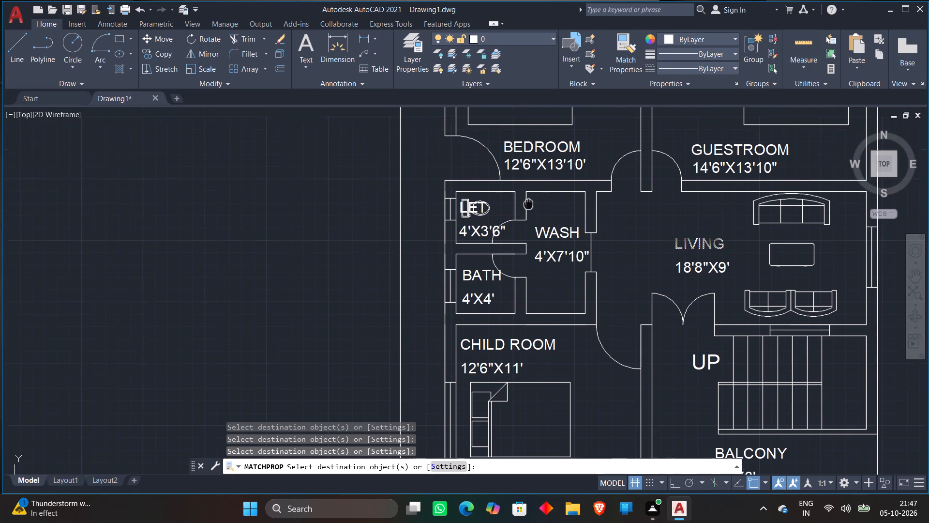
pyautogui.moveTo(529, 204); pyautogui.dragTo(529, 207, button='middle')
pyautogui.press('Escape')
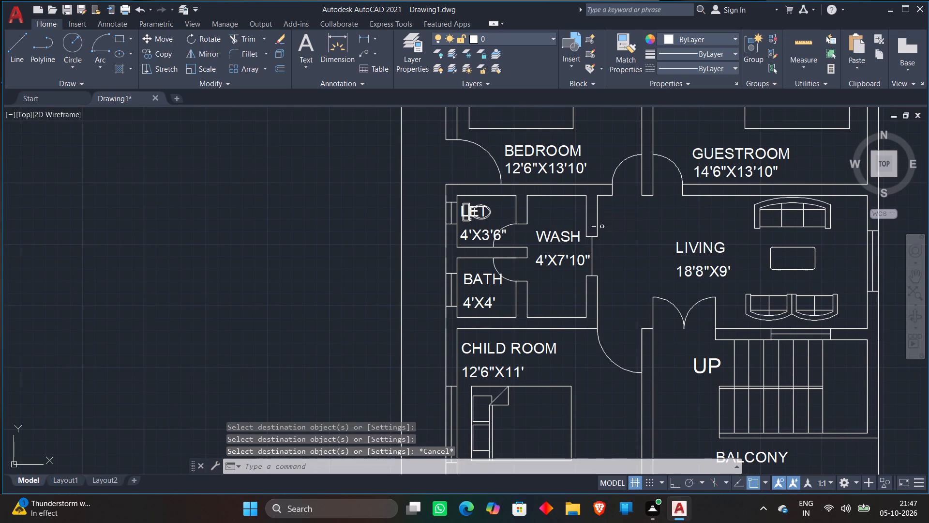
pyautogui.scroll(-1, 632, 231)
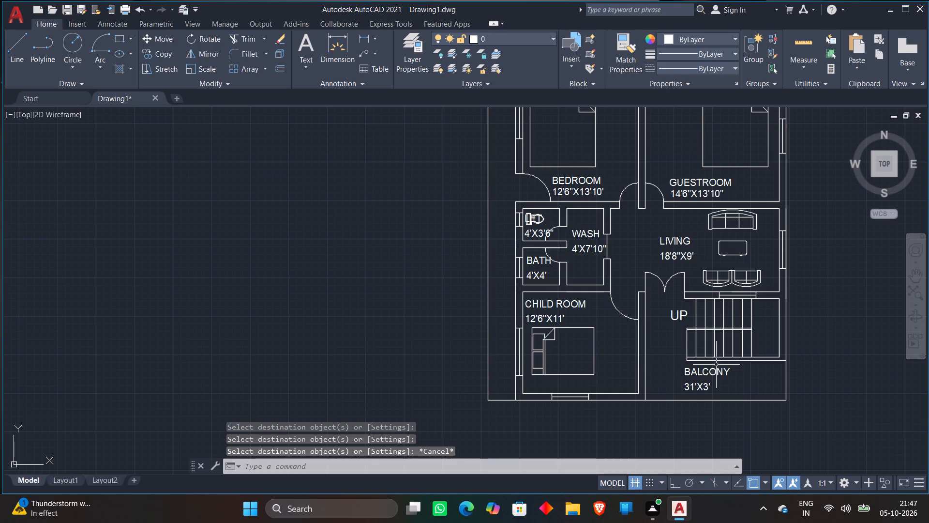
# Move the lower BALCONY text slightly down and left so it sits centred just above its 31'X3' size.
pyautogui.scroll(2, 718, 364)
pyautogui.click(706, 388)
pyautogui.click(706, 387)
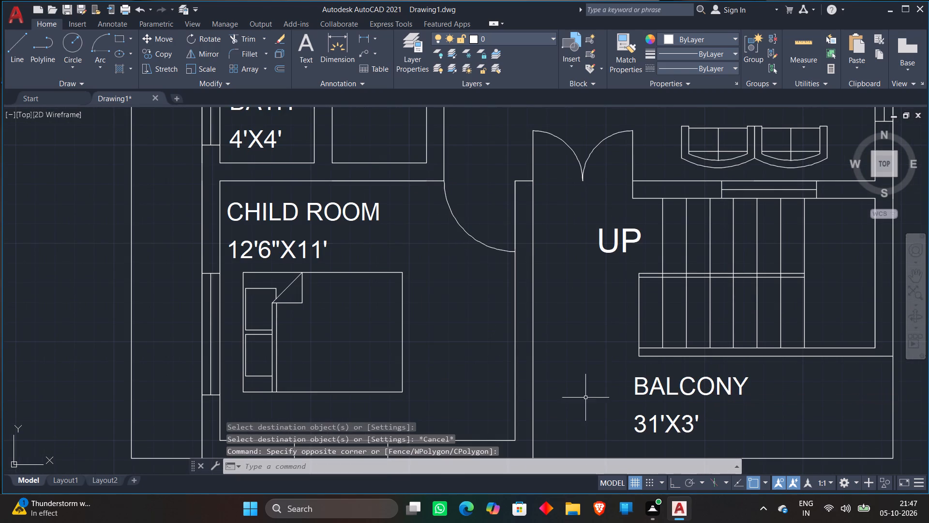
pyautogui.click(661, 393)
pyautogui.press('m')
pyautogui.press('Return')
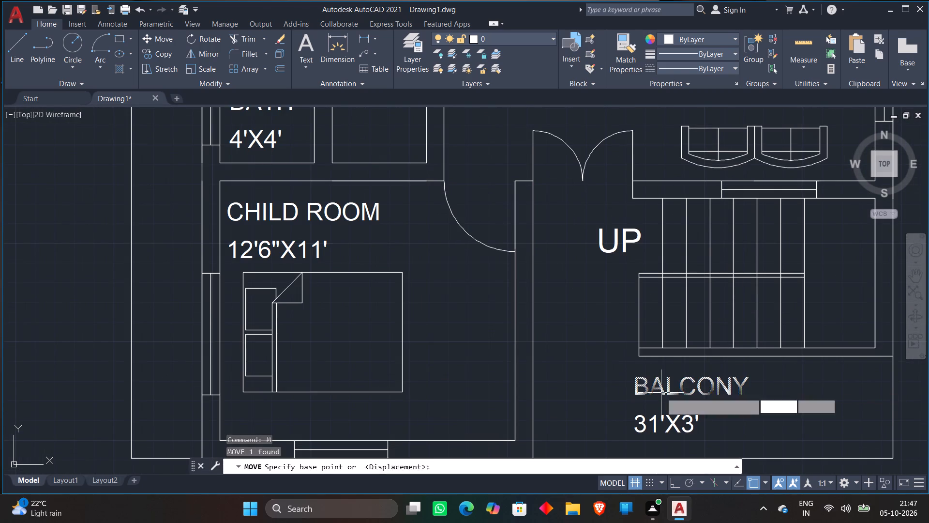
pyautogui.click(661, 393)
pyautogui.click(641, 402)
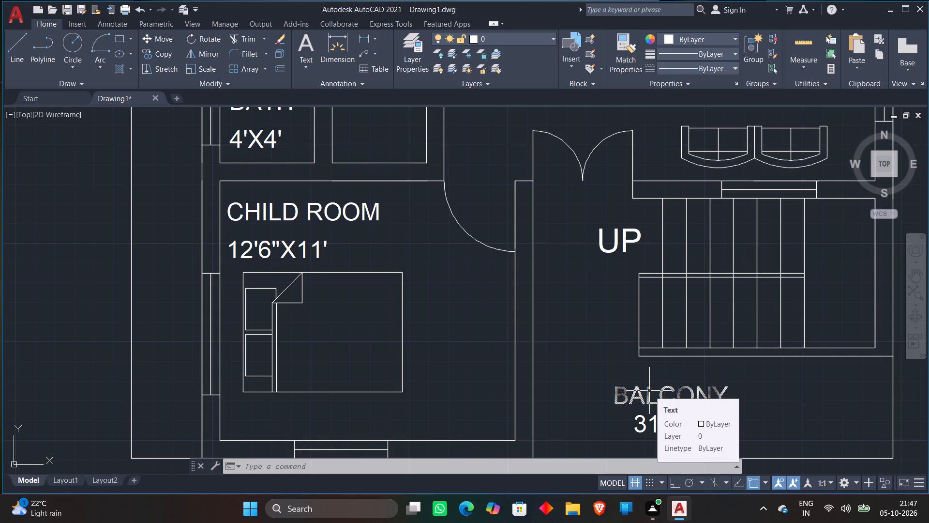
# Move the CHILD ROOM text straight down about 6.6" so it sits just above its 12'6"X11' size.
pyautogui.scroll(-1, 665, 388)
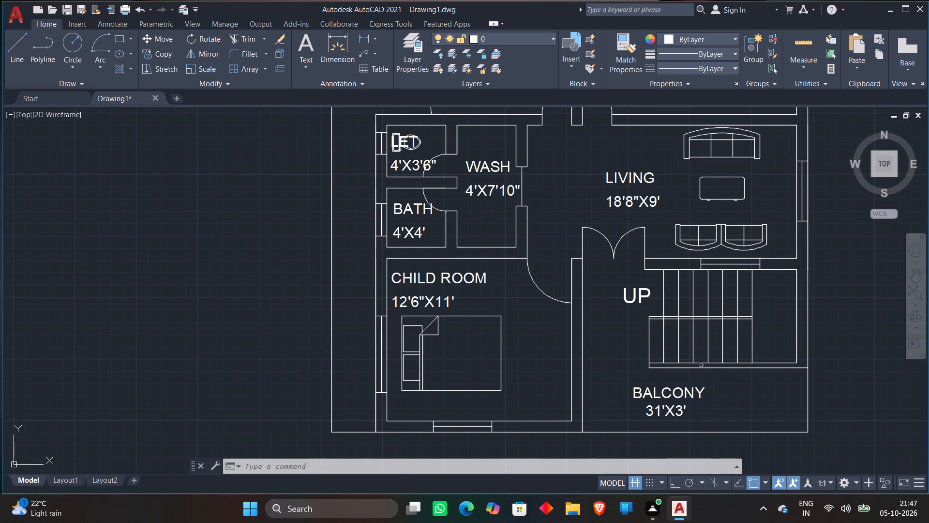
pyautogui.scroll(1, 438, 262)
pyautogui.click(422, 290)
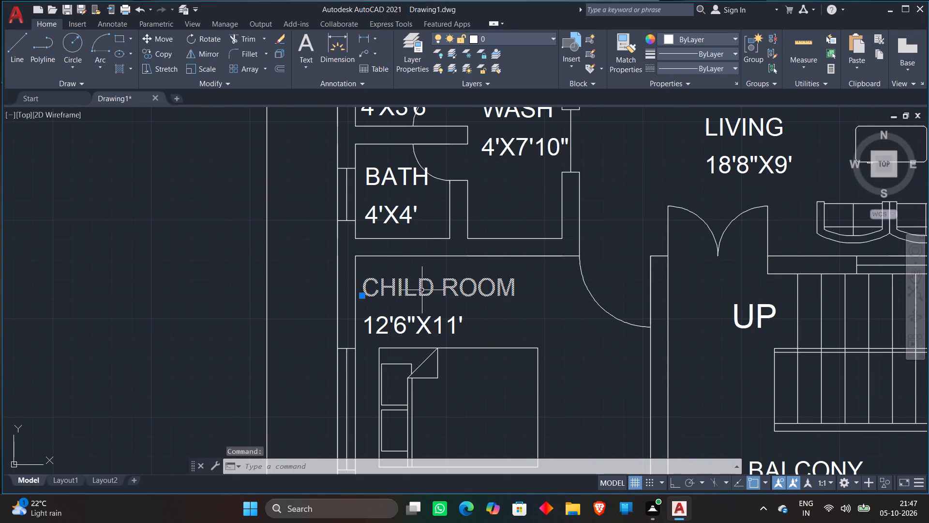
pyautogui.press('m')
pyautogui.press('Return')
pyautogui.click(422, 290)
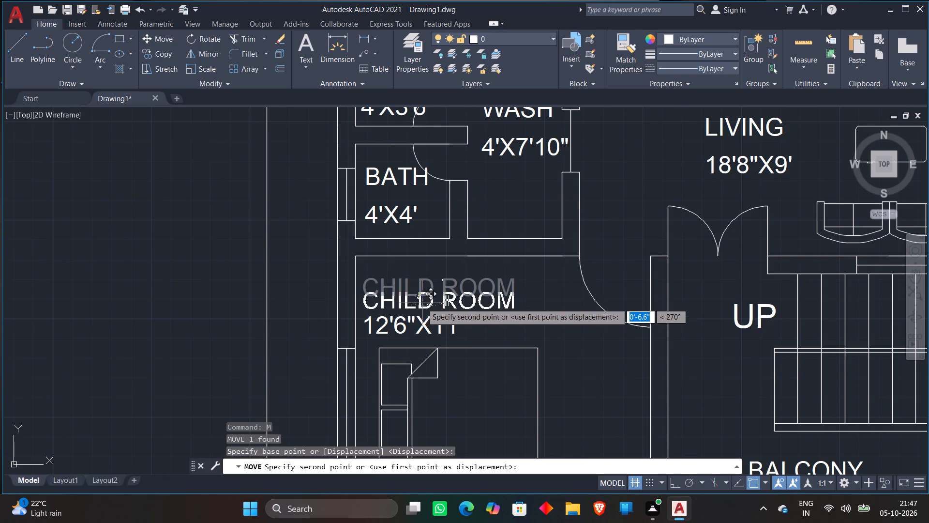
pyautogui.click(422, 303)
# Move the BATH text down about 7.5" so it sits closely above its 4'X4' size.
pyautogui.click(406, 176)
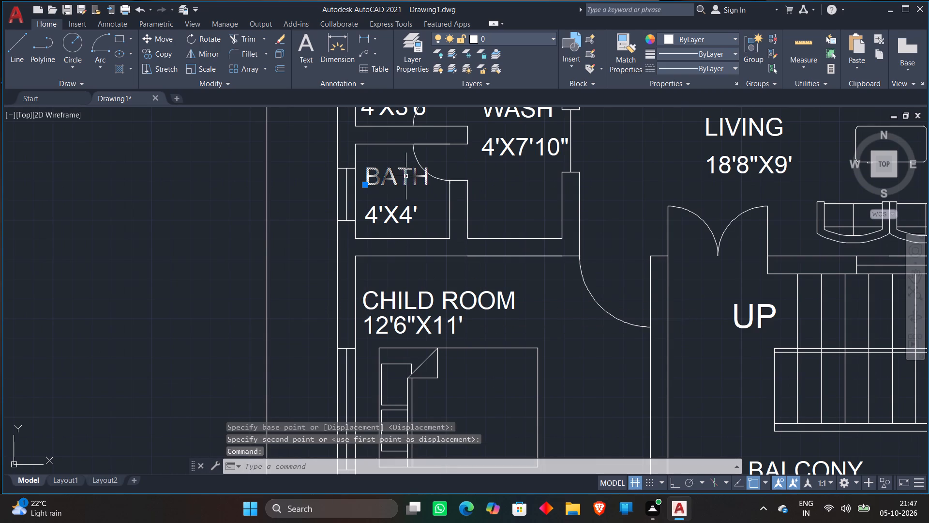
pyautogui.press('m')
pyautogui.press('Return')
pyautogui.click(406, 176)
pyautogui.click(402, 190)
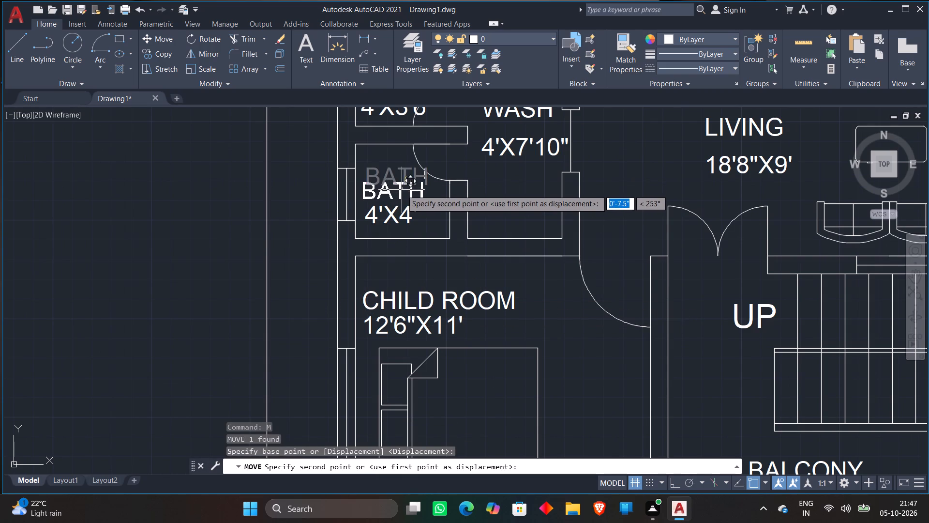
# Move the LET text off the toilet symbol to the upper-right corner of the toilet room.
pyautogui.moveTo(495, 191); pyautogui.dragTo(498, 290, button='middle')
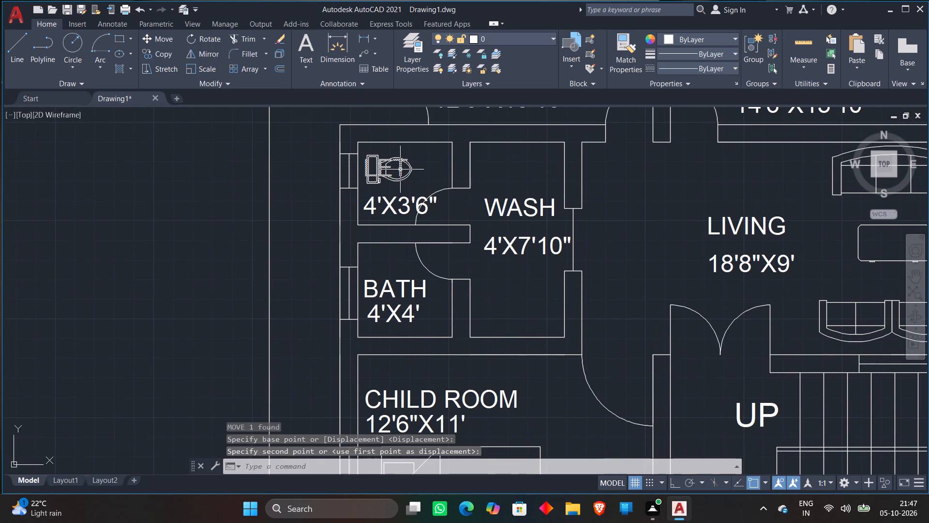
pyautogui.click(399, 169)
pyautogui.press('m')
pyautogui.press('Return')
pyautogui.click(399, 169)
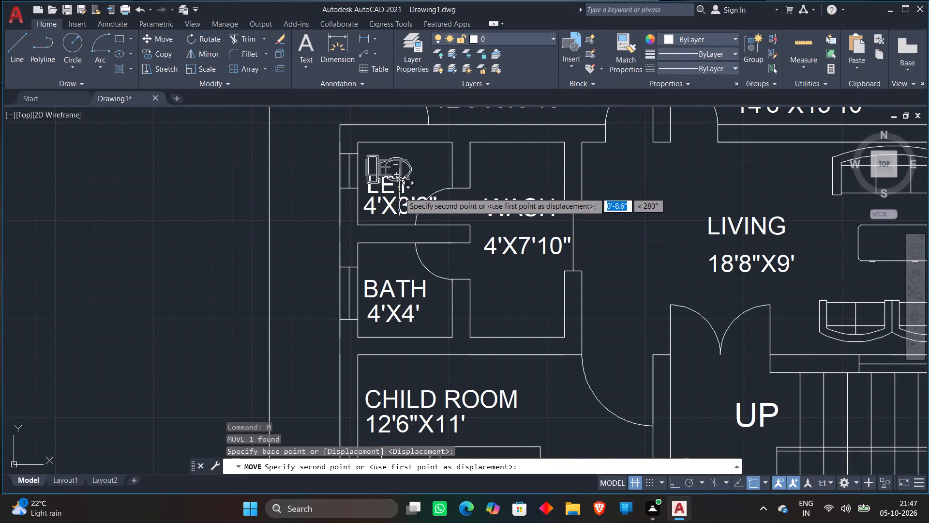
pyautogui.click(442, 163)
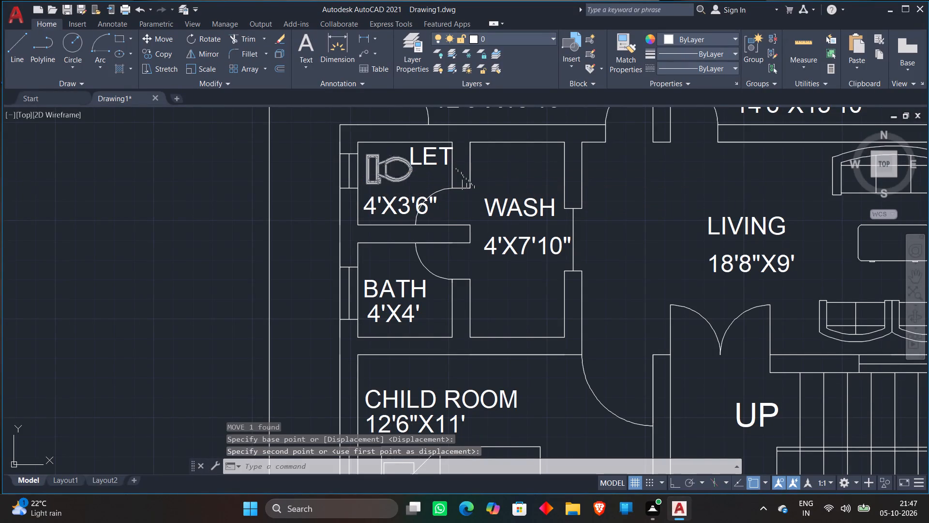
# Scale down the toilet symbol in the LET room.
pyautogui.click(391, 174)
pyautogui.click(389, 178)
pyautogui.rightClick(389, 178)
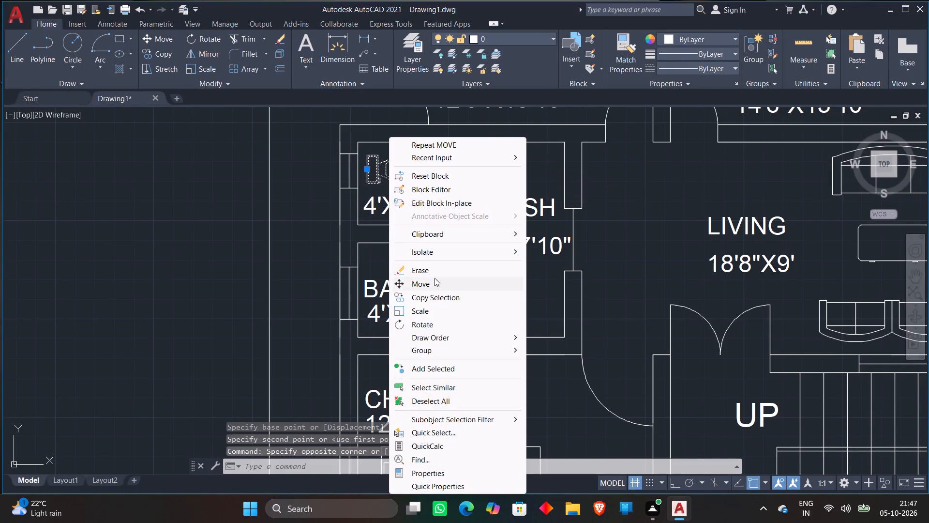
pyautogui.click(427, 307)
pyautogui.click(395, 173)
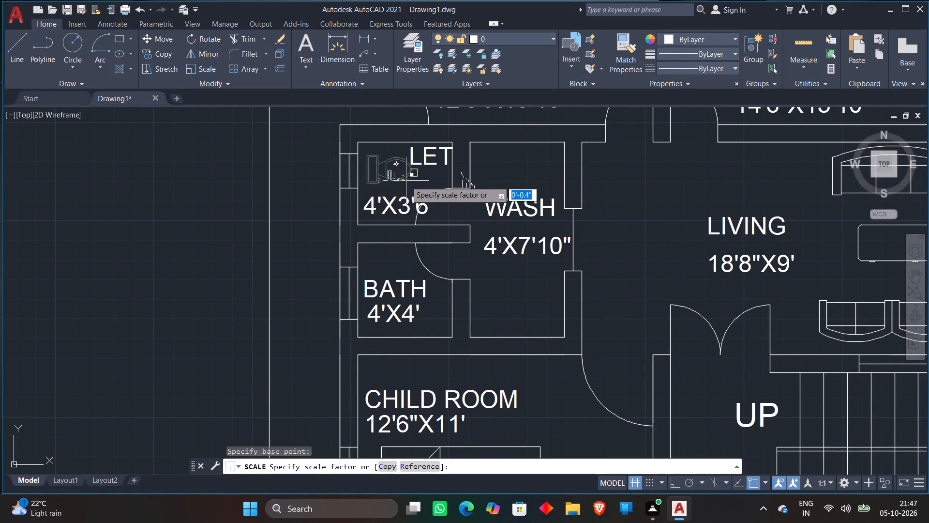
pyautogui.click(412, 182)
# Move the toilet symbol up and left, close to the LET room's upper-left corner.
pyautogui.click(378, 169)
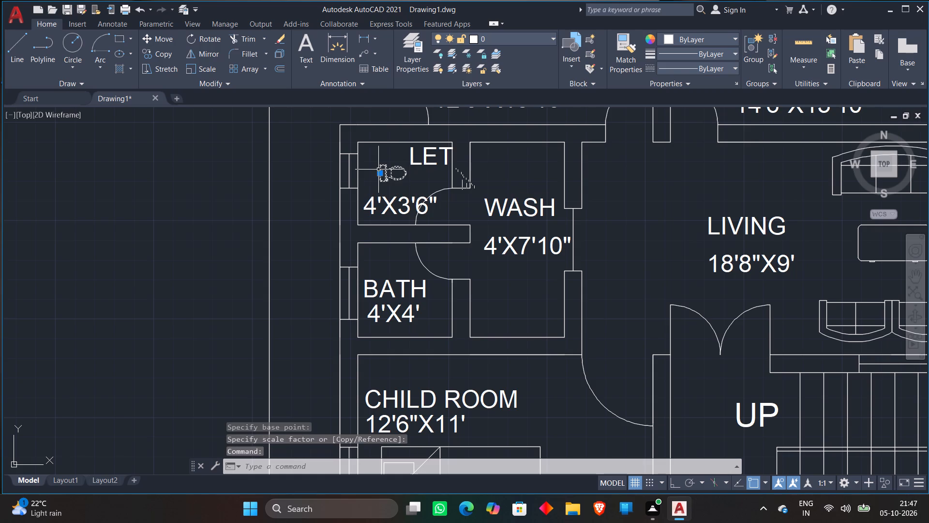
pyautogui.press('m')
pyautogui.press('Return')
pyautogui.click(378, 169)
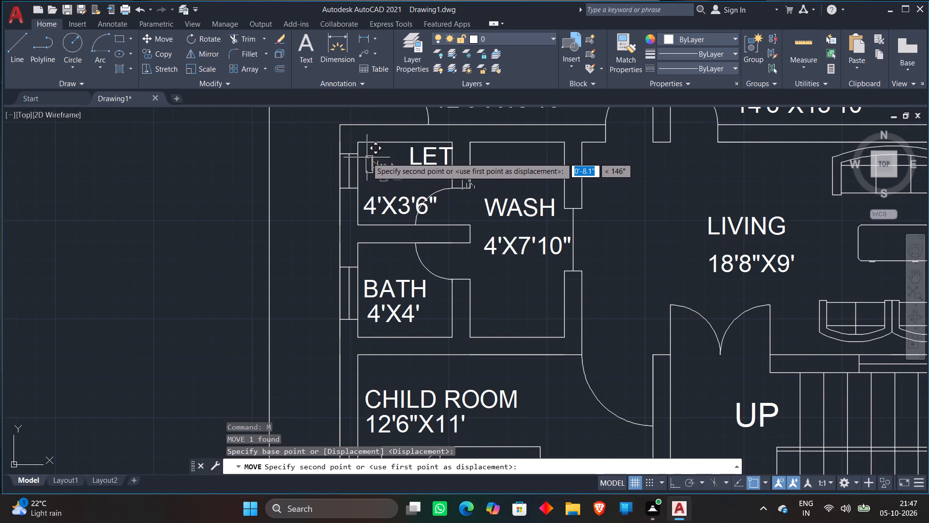
pyautogui.click(367, 157)
# Scale down the LET text and its 4'X3'6" size together.
pyautogui.click(431, 155)
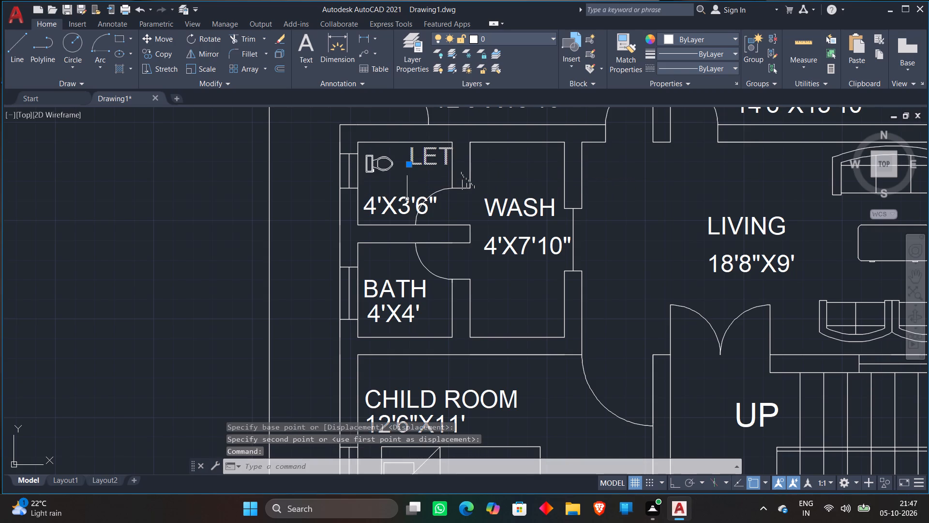
pyautogui.click(405, 200)
pyautogui.rightClick(405, 200)
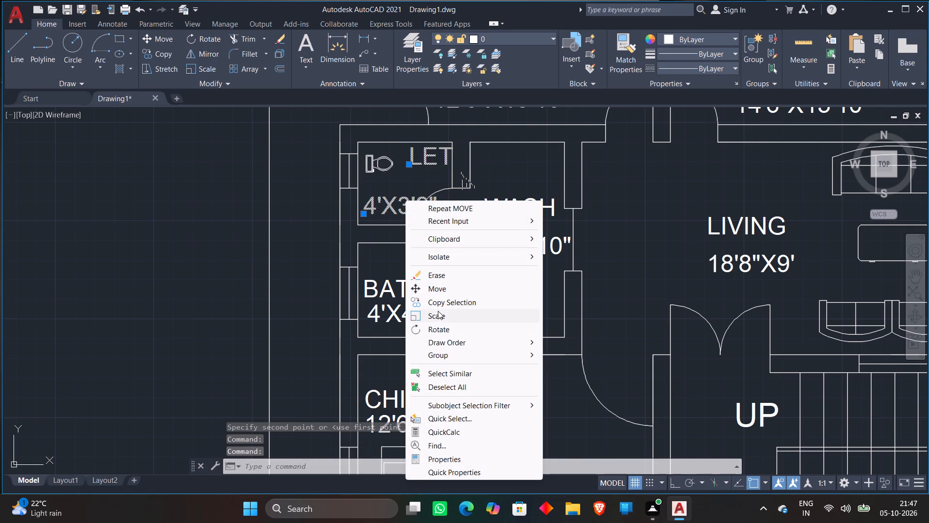
pyautogui.click(438, 311)
pyautogui.click(415, 206)
pyautogui.click(432, 219)
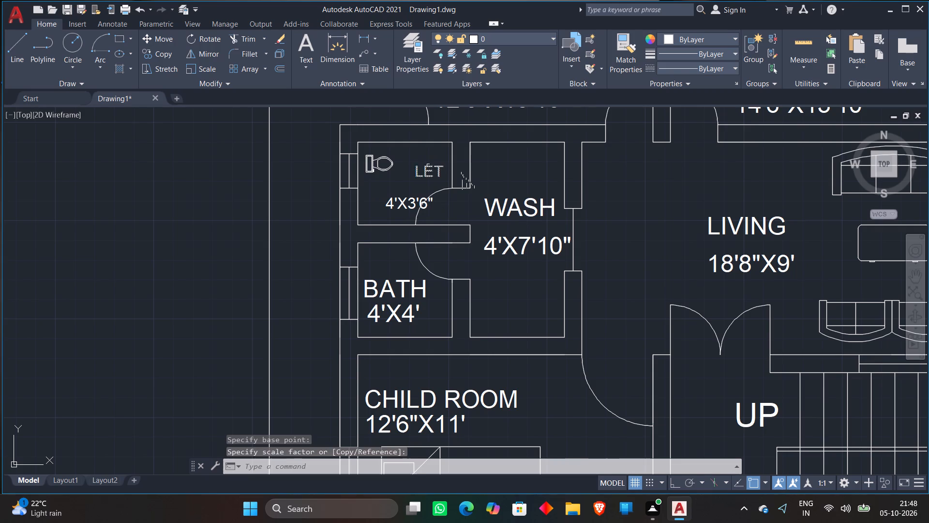
# Move the LET text below the toilet symbol and its 4'X3'6" size directly beneath the name.
pyautogui.click(428, 166)
pyautogui.press('m')
pyautogui.press('Return')
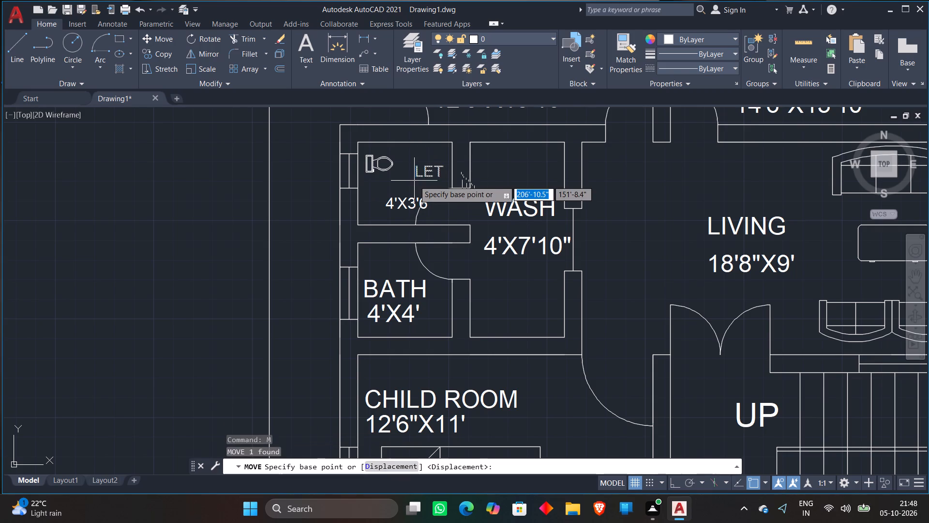
pyautogui.click(418, 176)
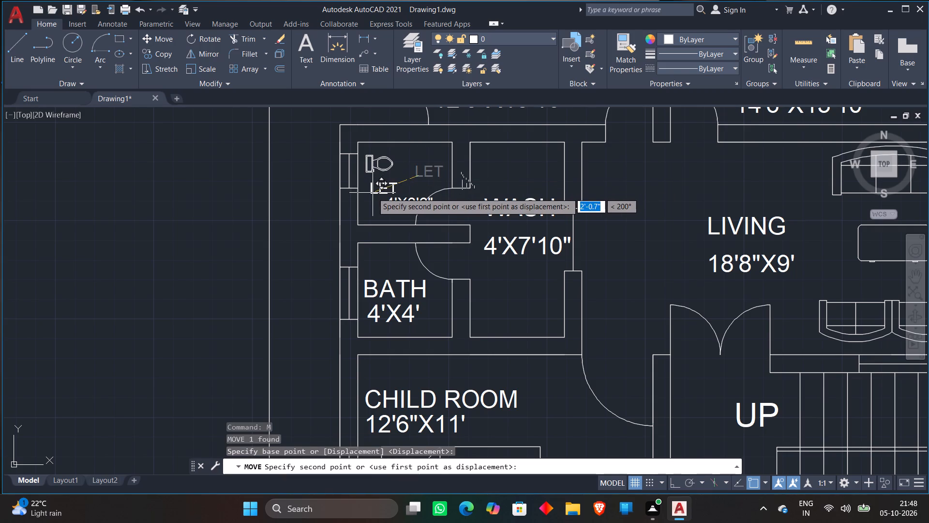
pyautogui.click(373, 193)
pyautogui.click(392, 203)
pyautogui.press('m')
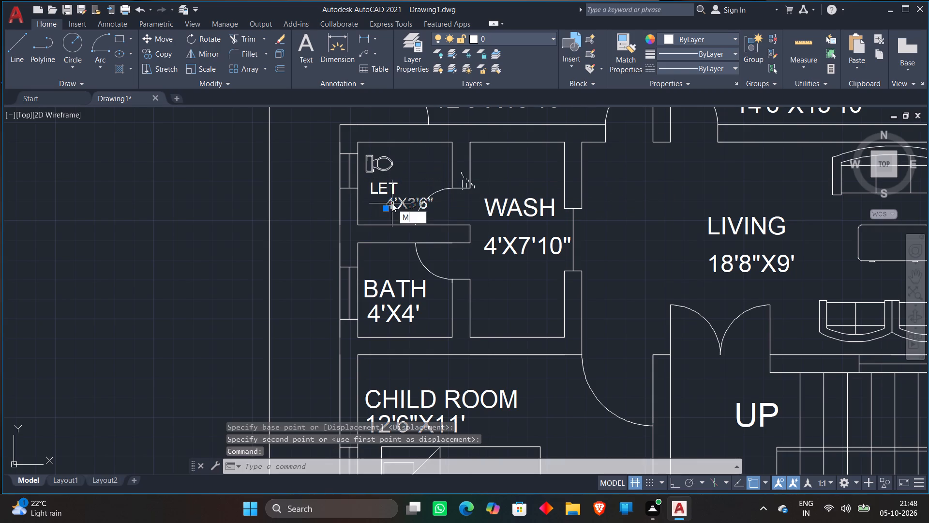
pyautogui.press('Return')
pyautogui.click(392, 203)
pyautogui.scroll(1, 376, 205)
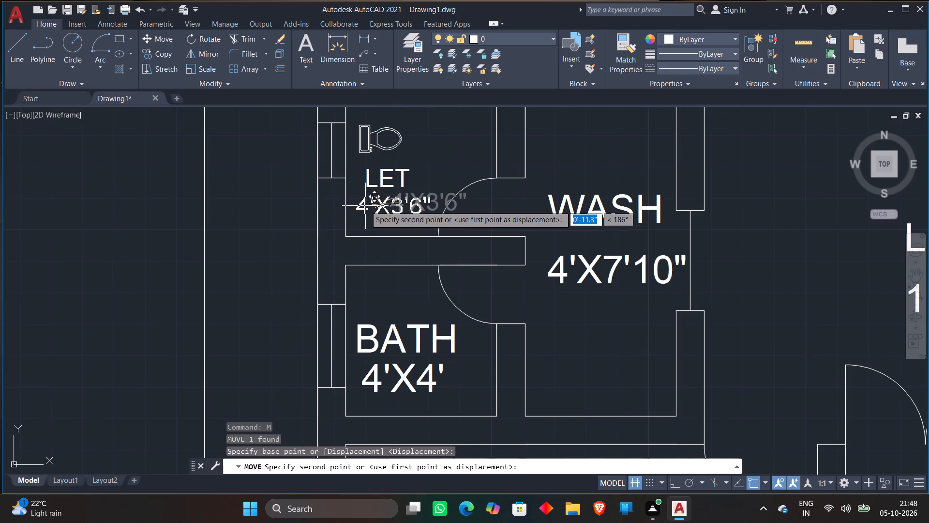
pyautogui.click(365, 206)
# Reposition the WASH and 4'X7'10" texts within the wash room so the name sits closely above the size.
pyautogui.scroll(-1, 553, 210)
pyautogui.click(579, 210)
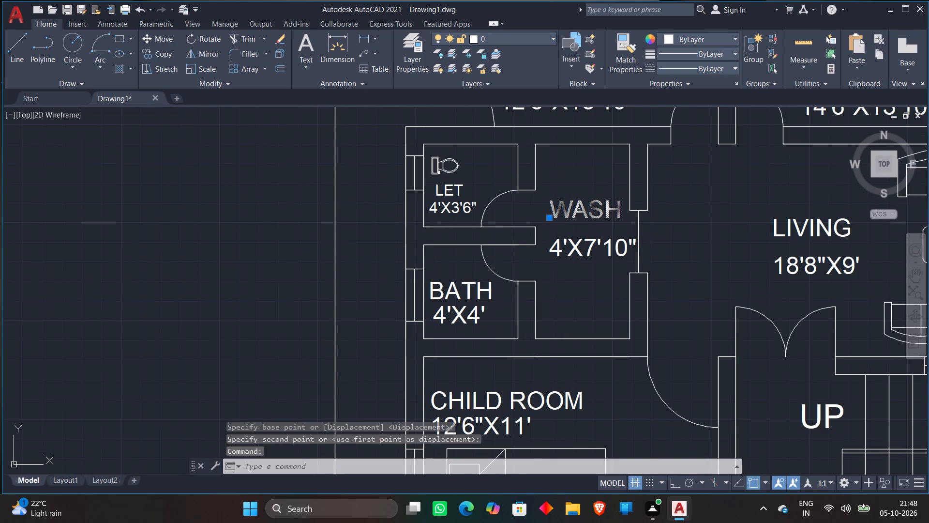
pyautogui.press('m')
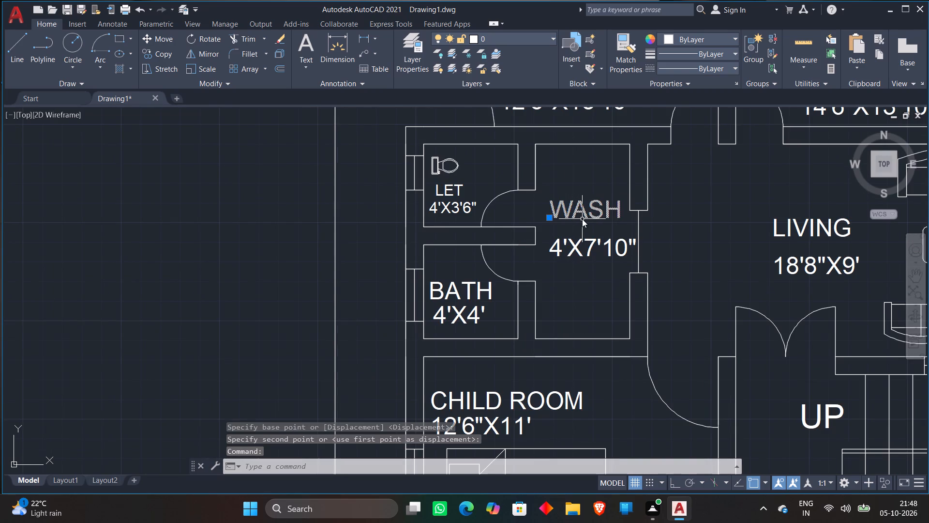
pyautogui.press('Return')
pyautogui.click(582, 219)
pyautogui.click(570, 223)
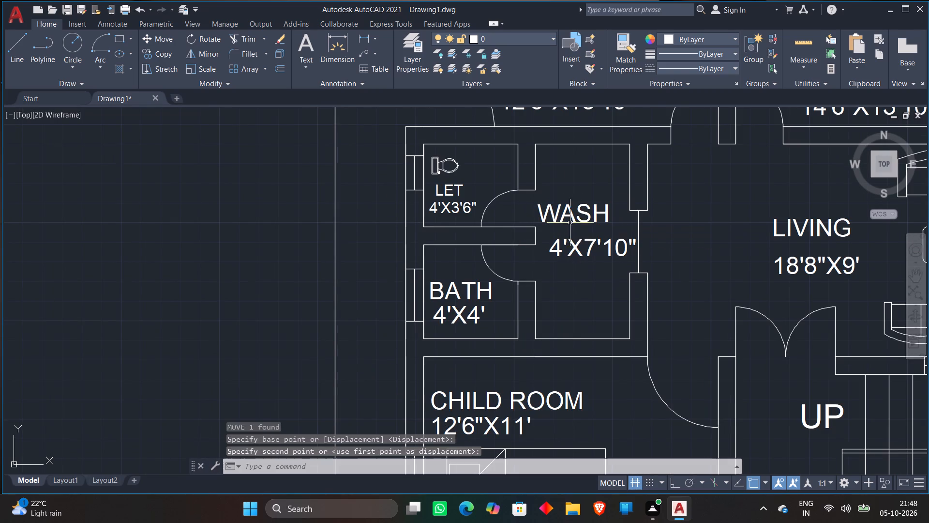
pyautogui.click(570, 249)
pyautogui.press('m')
pyautogui.press('Return')
pyautogui.click(570, 249)
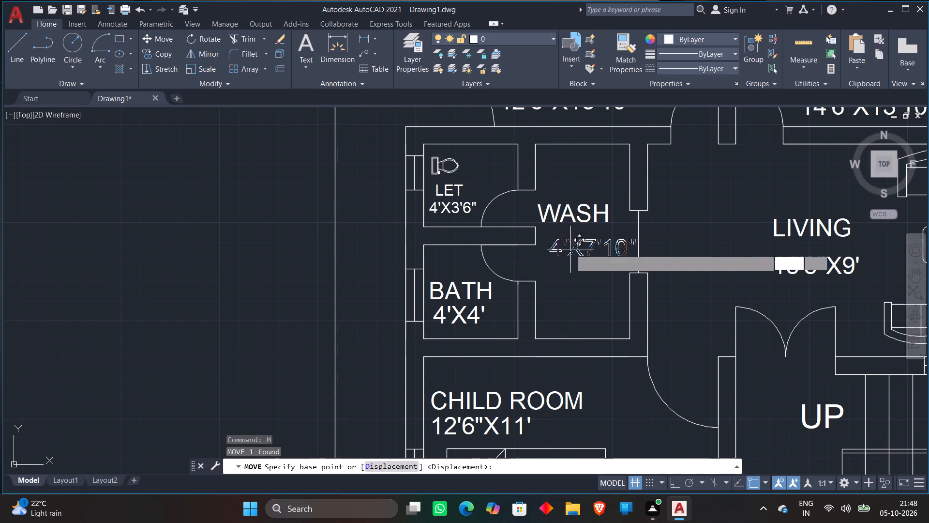
pyautogui.click(556, 269)
pyautogui.click(559, 219)
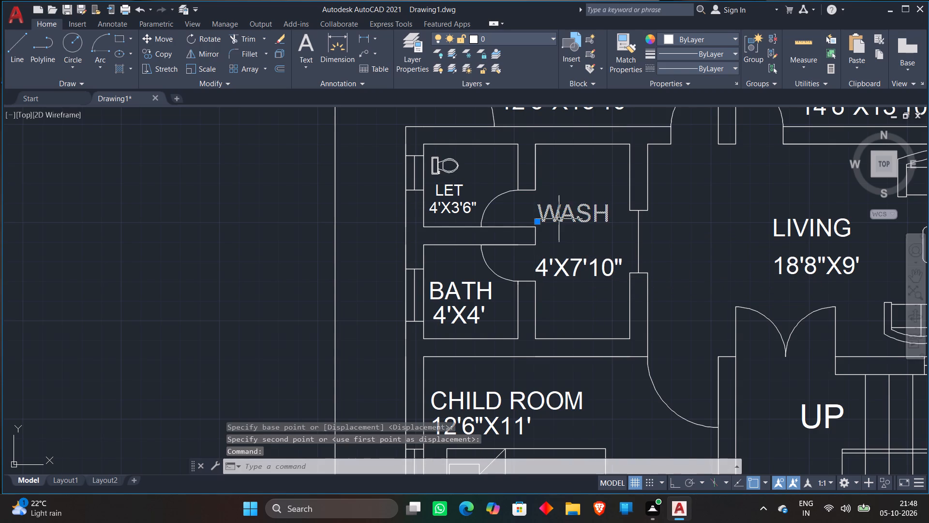
pyautogui.press('m')
pyautogui.press('Return')
pyautogui.click(559, 219)
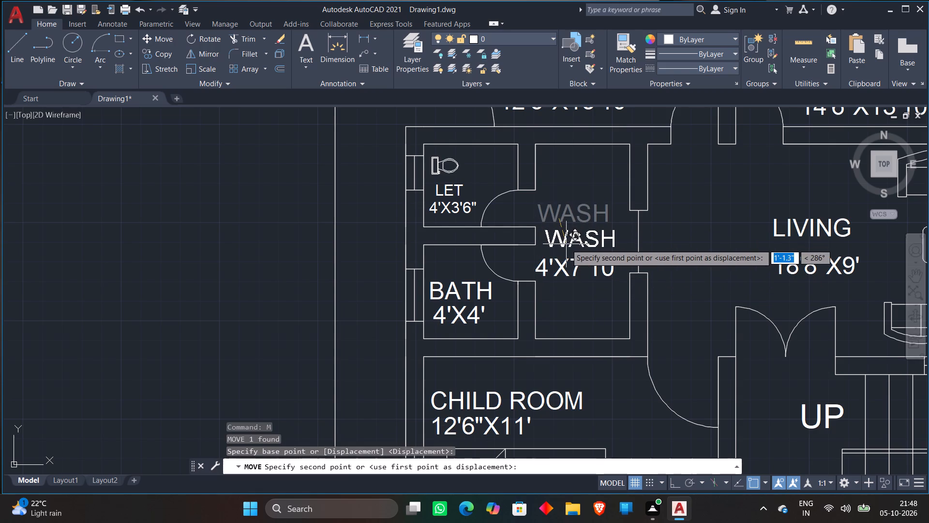
pyautogui.click(566, 244)
# Rotate the BALCONY and 3'X34' texts above the plan's upper-left corner 90° counterclockwise with Ortho on.
pyautogui.scroll(-2, 662, 243)
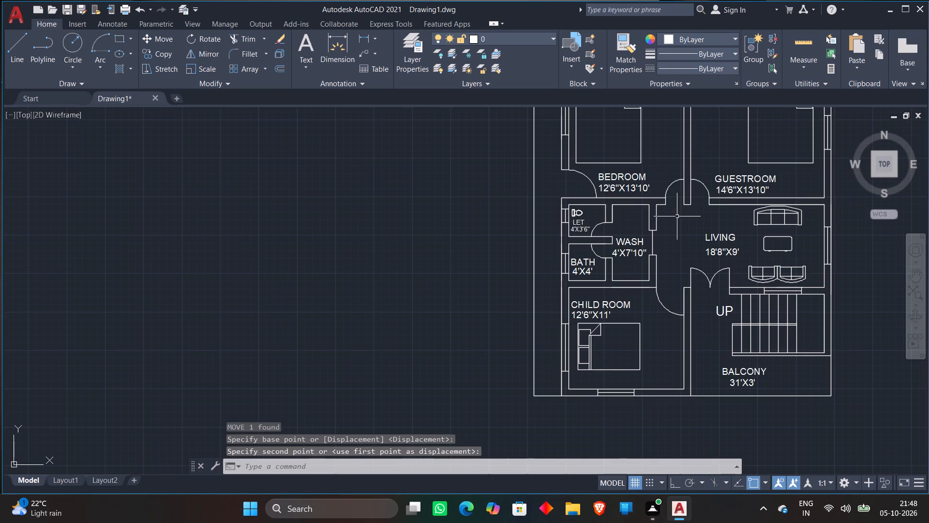
pyautogui.moveTo(675, 217); pyautogui.dragTo(669, 242, button='middle')
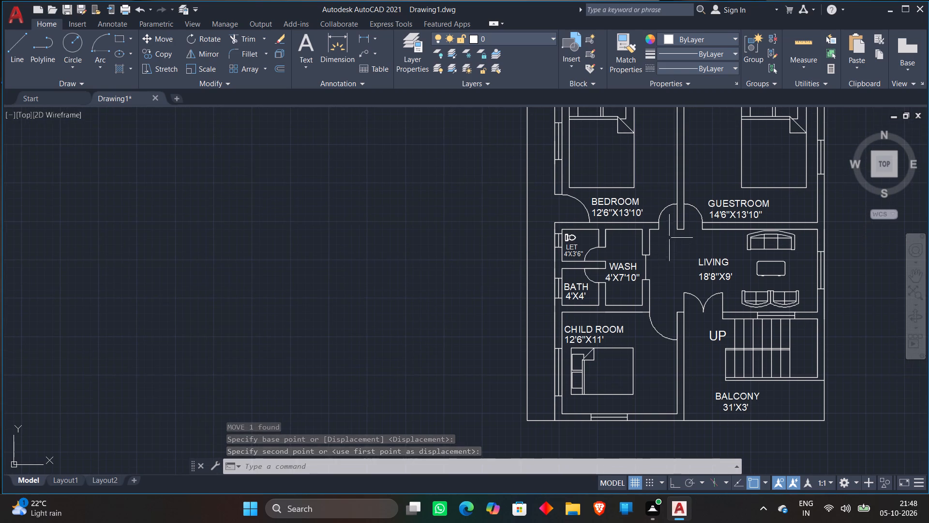
pyautogui.scroll(-1, 677, 184)
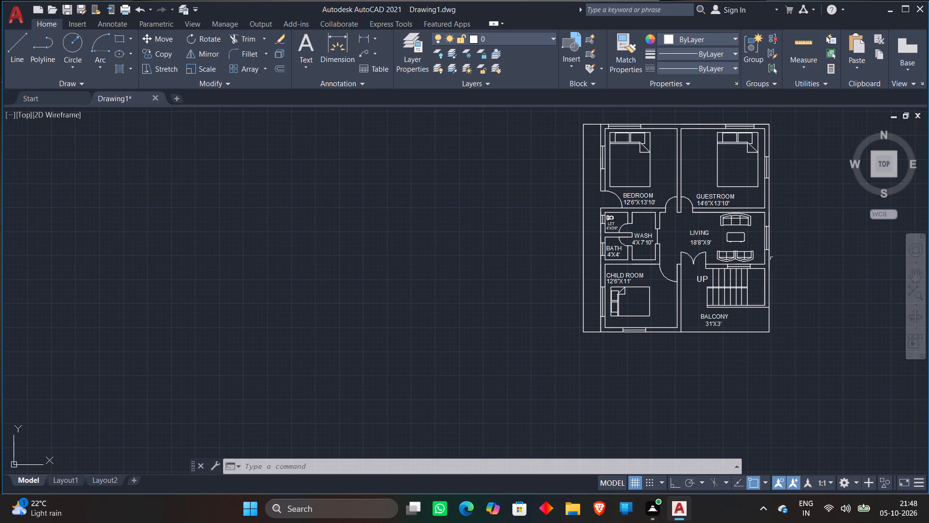
pyautogui.moveTo(795, 290); pyautogui.dragTo(769, 369, button='middle')
pyautogui.scroll(2, 563, 170)
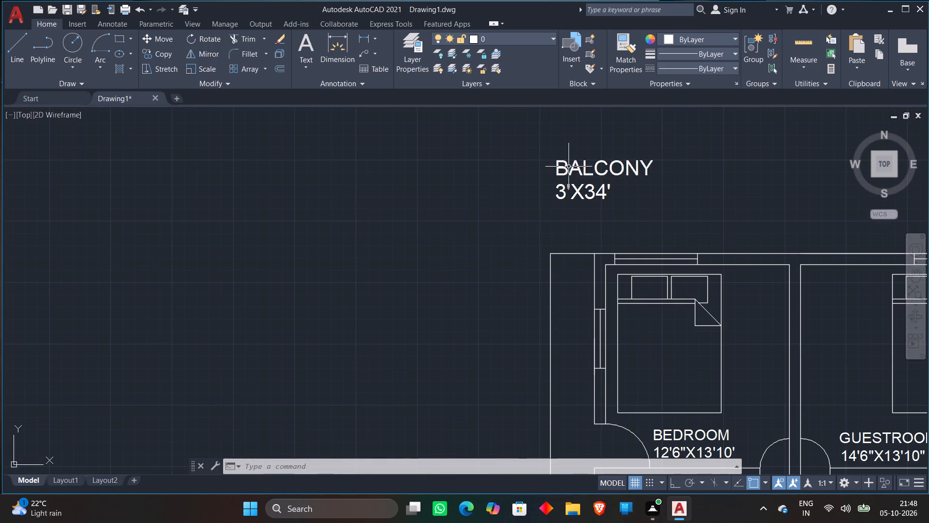
pyautogui.click(569, 167)
pyautogui.click(574, 190)
pyautogui.rightClick(579, 189)
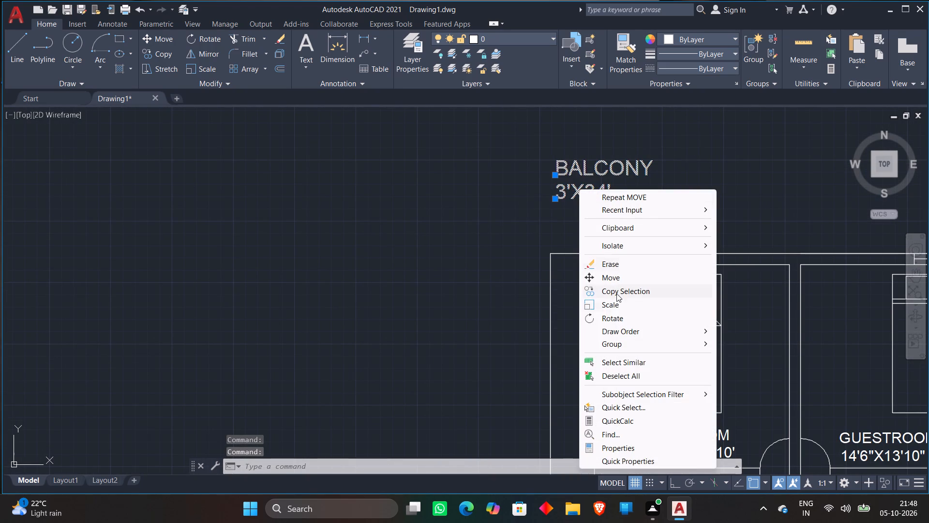
pyautogui.click(618, 321)
pyautogui.click(616, 194)
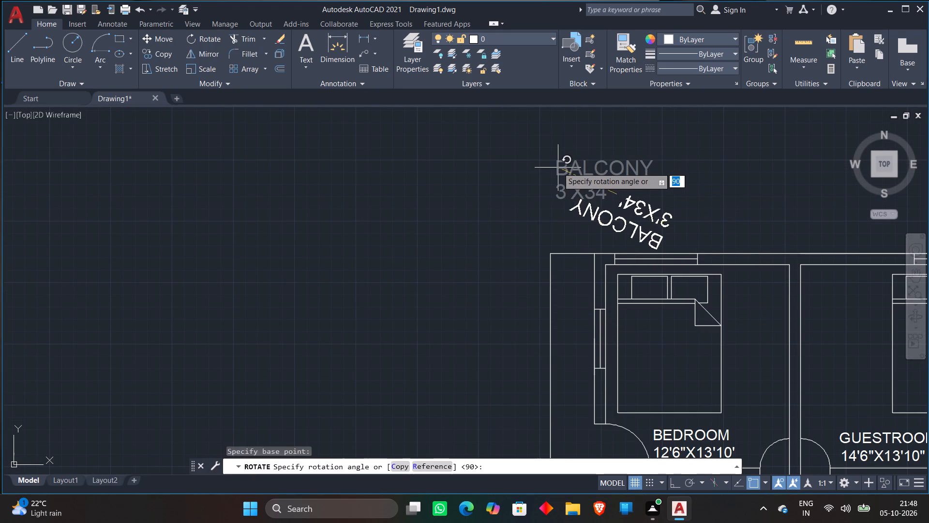
pyautogui.press('F8')
pyautogui.click(595, 156)
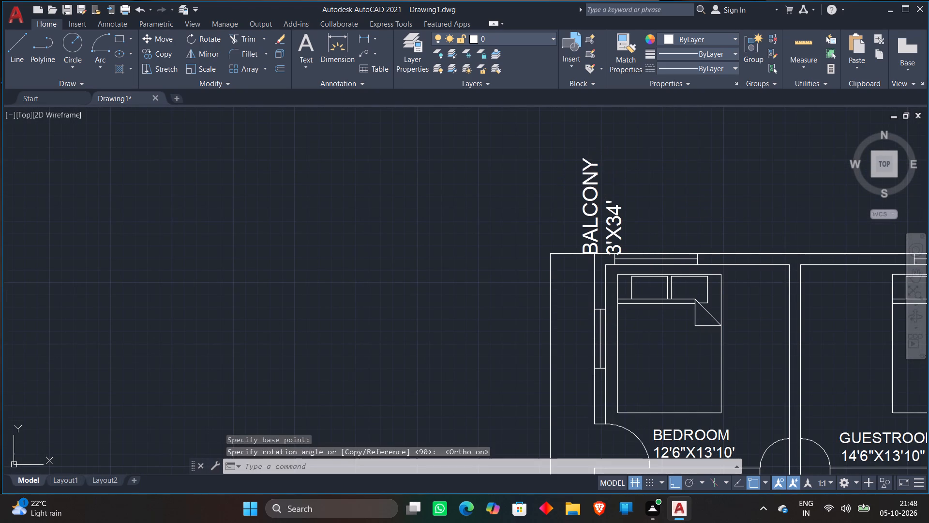
# Move the rotated BALCONY and 3'X34' texts into the side balcony strip beside the LET and BATH rooms, with Ortho off.
pyautogui.click(592, 190)
pyautogui.click(614, 212)
pyautogui.press('m')
pyautogui.press('Return')
pyautogui.click(614, 210)
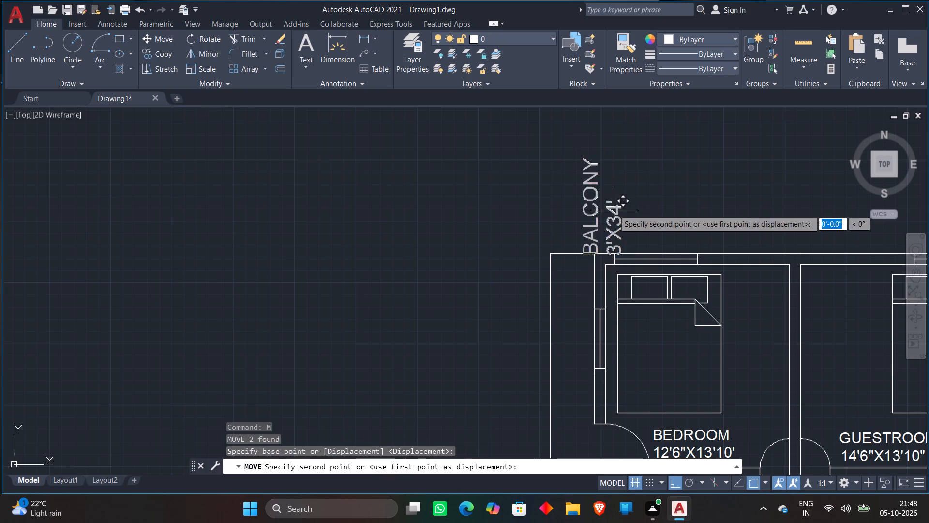
pyautogui.press('F8')
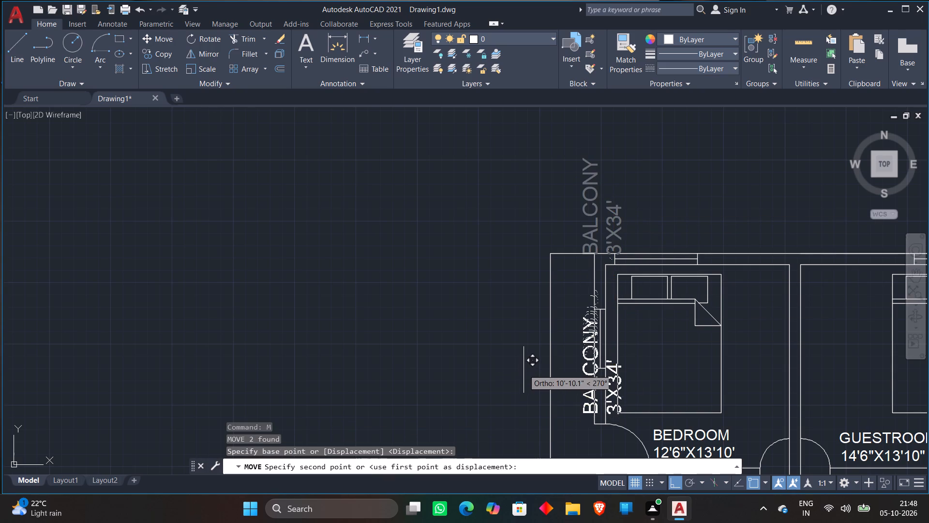
pyautogui.moveTo(484, 377); pyautogui.dragTo(585, 169, button='middle')
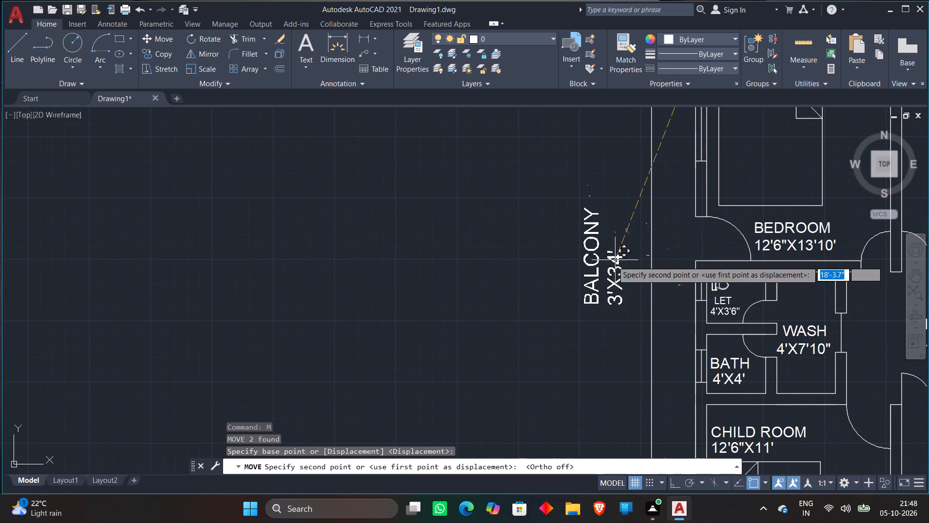
pyautogui.moveTo(612, 261); pyautogui.dragTo(574, 144, button='middle')
pyautogui.click(645, 175)
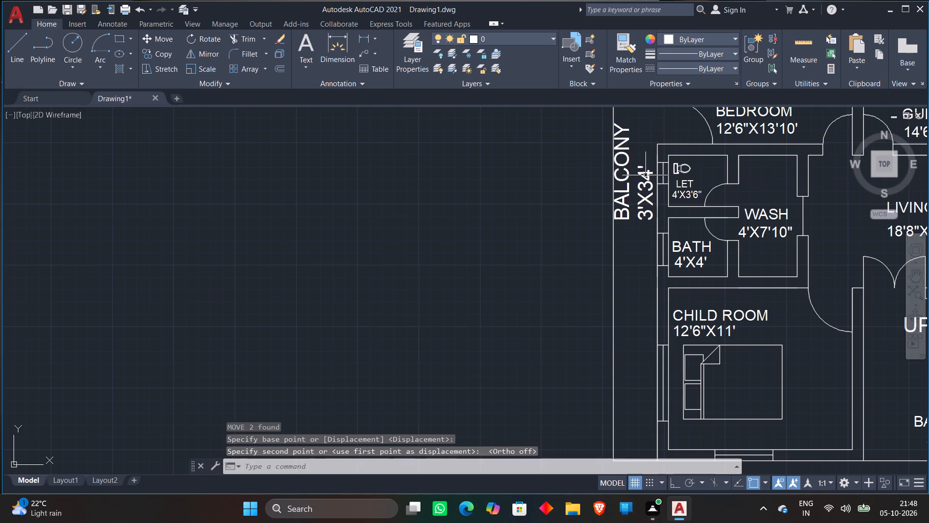
# Scale down the vertical BALCONY and 3'X34' texts together to fit the balcony strip's width.
pyautogui.click(625, 177)
pyautogui.click(644, 176)
pyautogui.rightClick(644, 176)
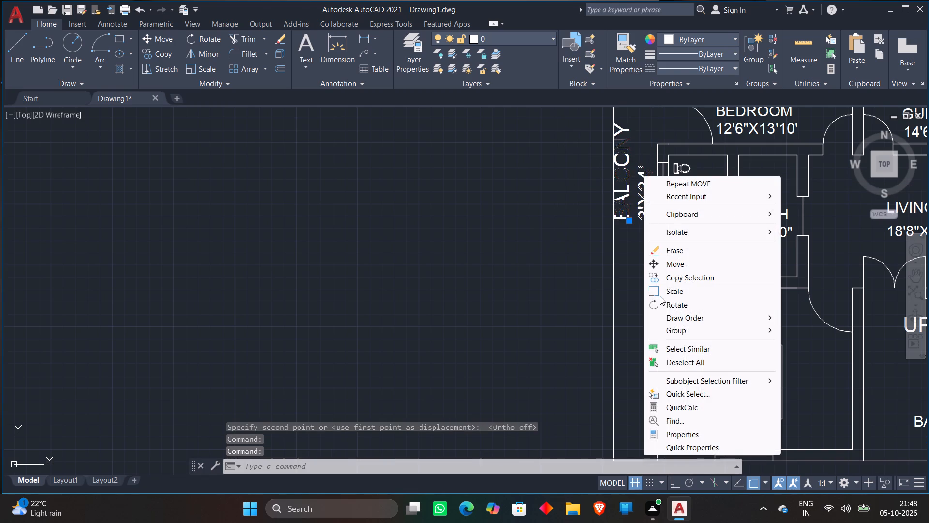
pyautogui.click(662, 288)
pyautogui.click(625, 209)
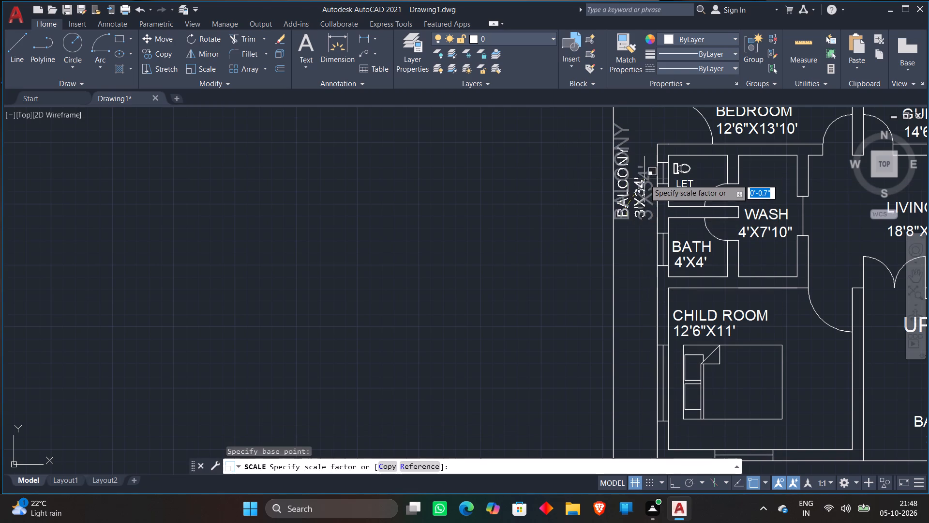
pyautogui.click(644, 172)
# Move the reduced BALCONY and 3'X34' texts slightly to centre them across the width of the side balcony strip.
pyautogui.click(643, 199)
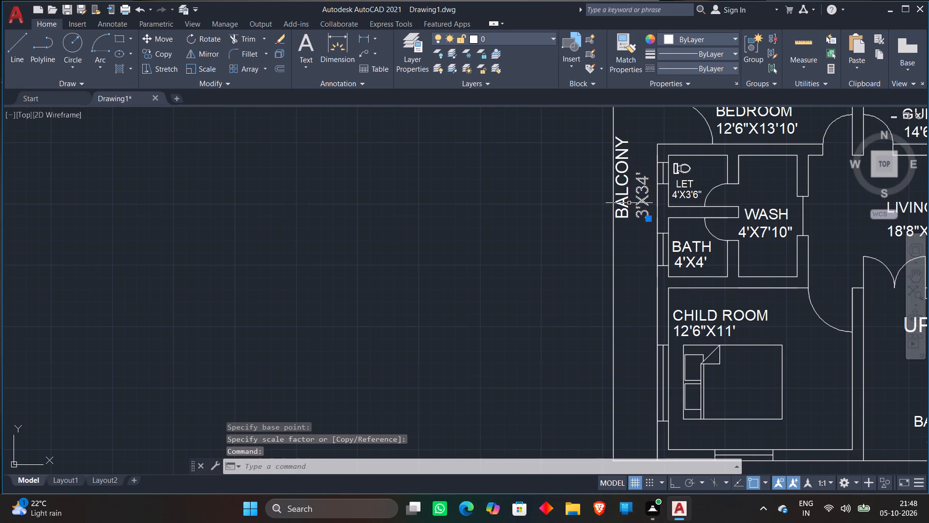
pyautogui.click(624, 209)
pyautogui.press('m')
pyautogui.press('Return')
pyautogui.click(624, 209)
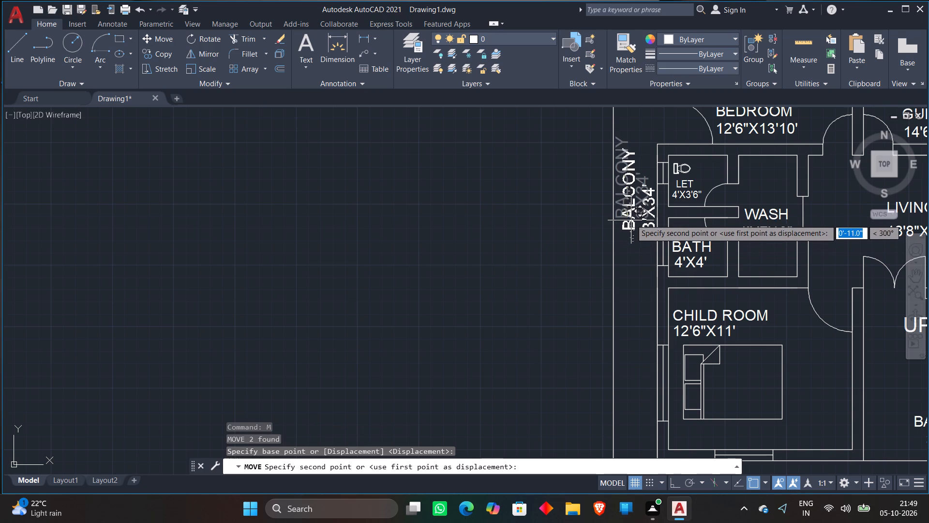
pyautogui.click(629, 205)
# Draw a horizontal arrow shaft about 1'-11" long from beside the UP text into the stair treads, with Ortho on.
pyautogui.scroll(-2, 630, 240)
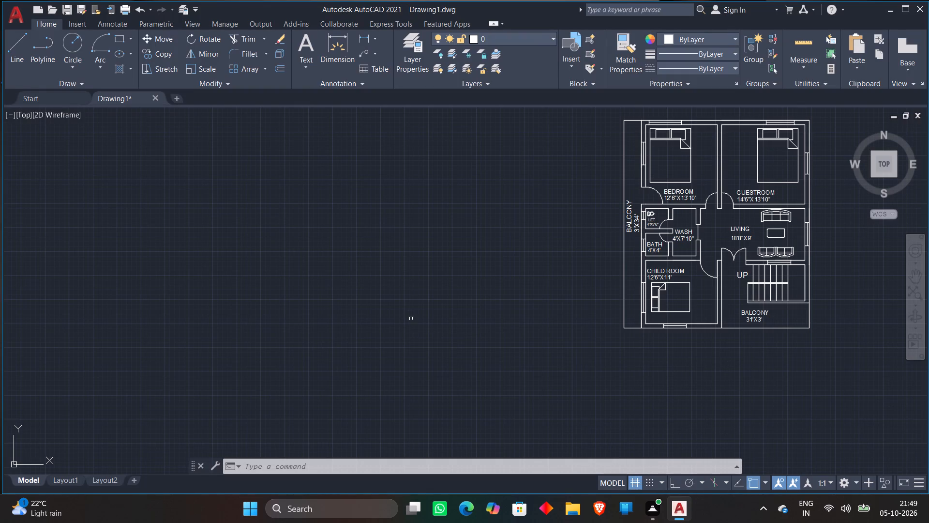
pyautogui.scroll(-1, 411, 319)
pyautogui.moveTo(436, 305); pyautogui.dragTo(427, 309, button='middle')
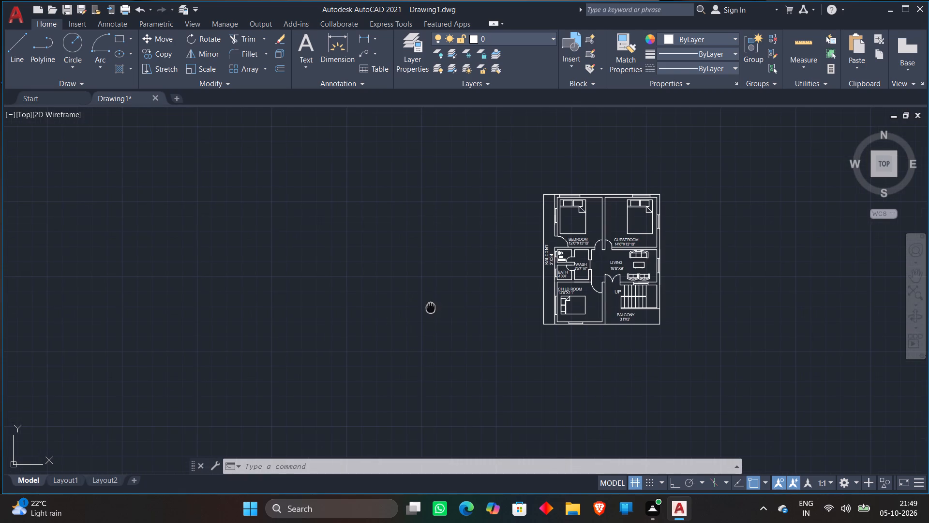
pyautogui.moveTo(427, 309); pyautogui.dragTo(290, 323, button='middle')
pyautogui.scroll(1, 447, 256)
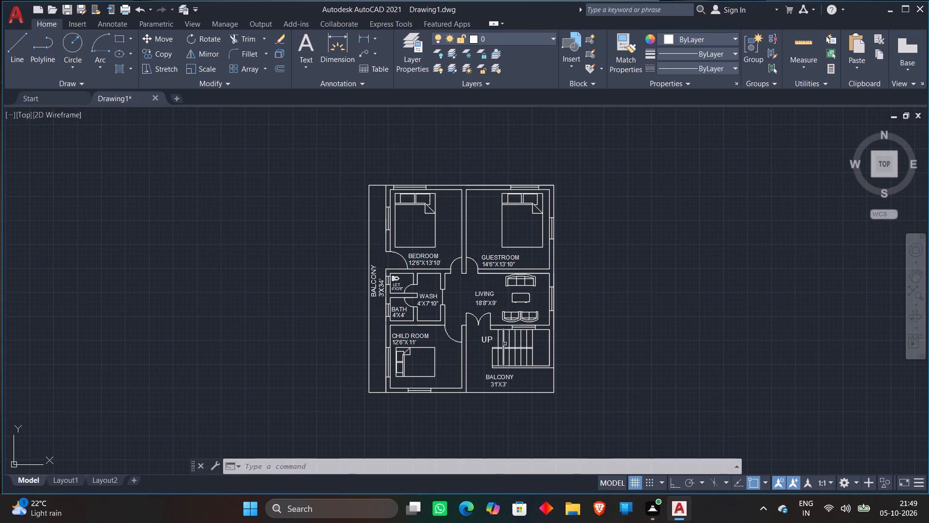
pyautogui.scroll(5, 513, 371)
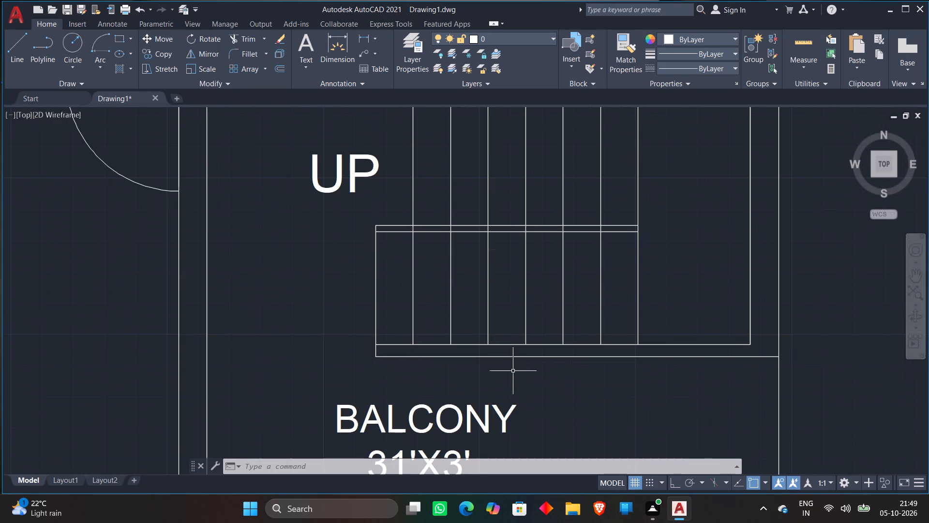
pyautogui.moveTo(498, 273); pyautogui.dragTo(567, 424, button='middle')
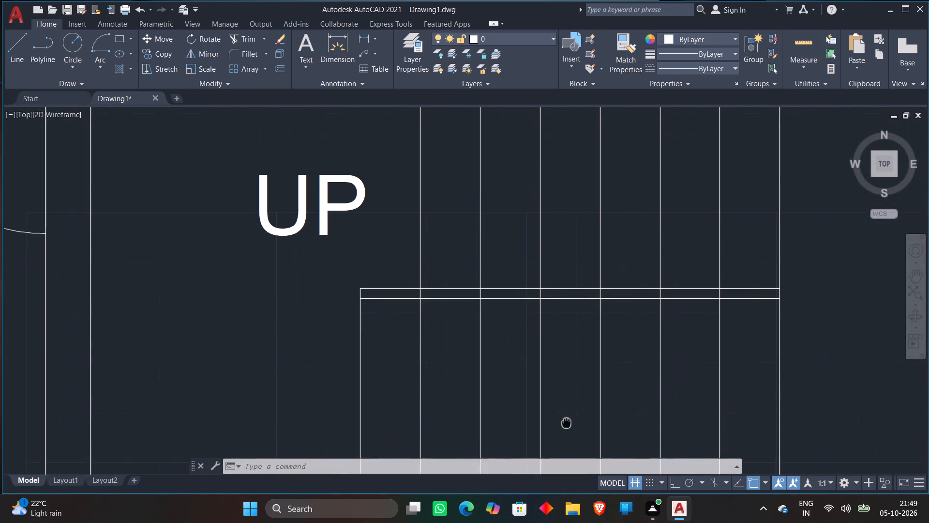
pyautogui.moveTo(567, 424); pyautogui.dragTo(568, 425, button='middle')
pyautogui.press('l')
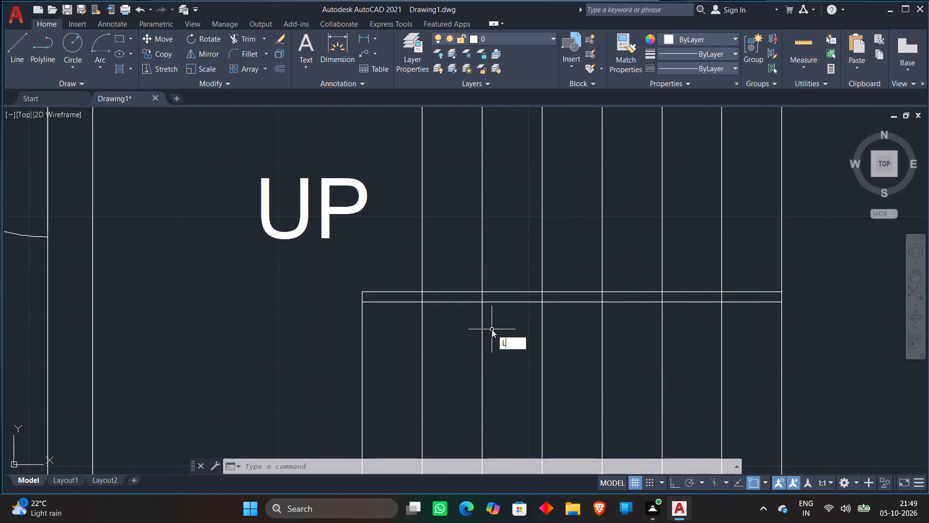
pyautogui.press('Return')
pyautogui.click(402, 193)
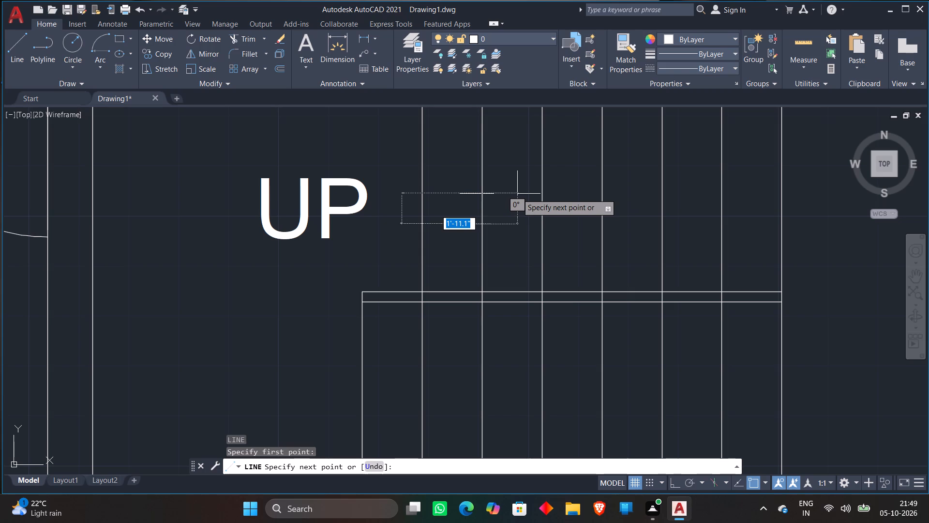
pyautogui.press('F8')
pyautogui.click(517, 194)
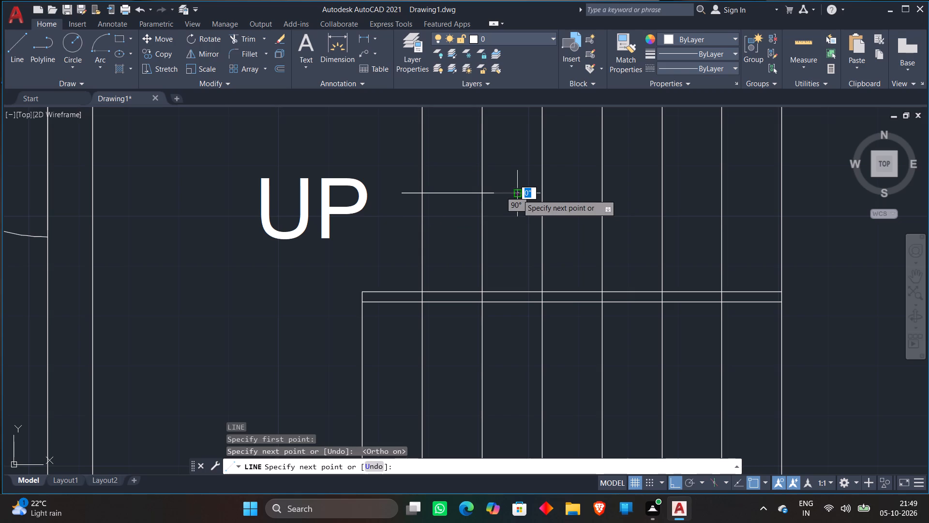
pyautogui.press('Escape')
# Draw two slanted arrowhead lines about 10" long, above and below the shaft, from its stair-side end with Ortho off.
pyautogui.press('l')
pyautogui.press('Return')
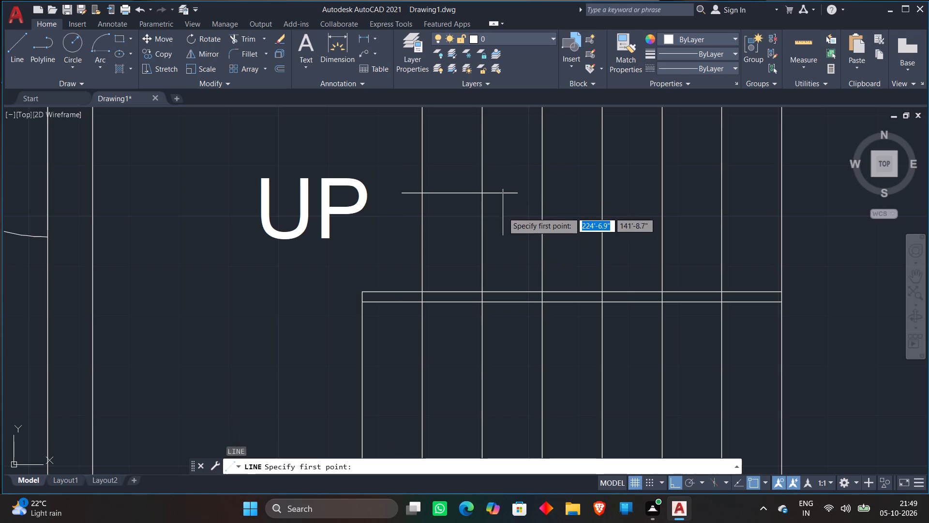
pyautogui.click(512, 193)
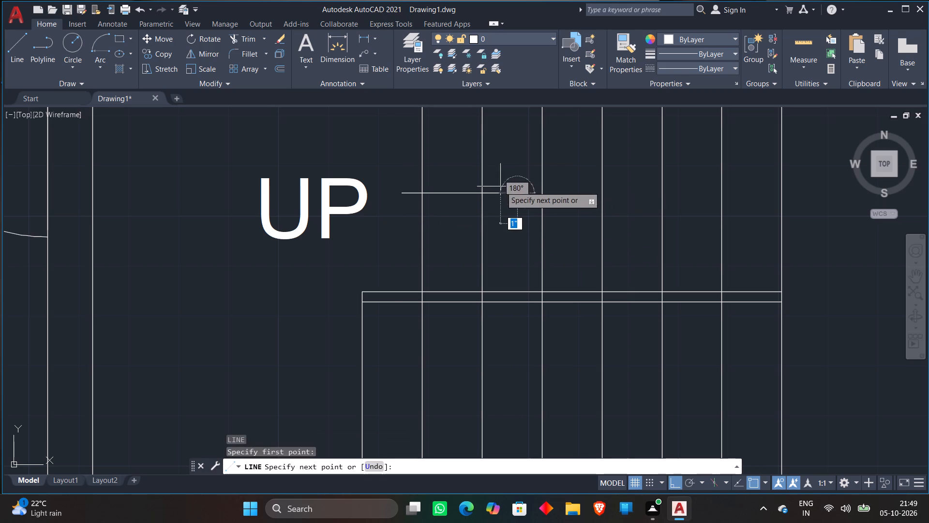
pyautogui.press('F8')
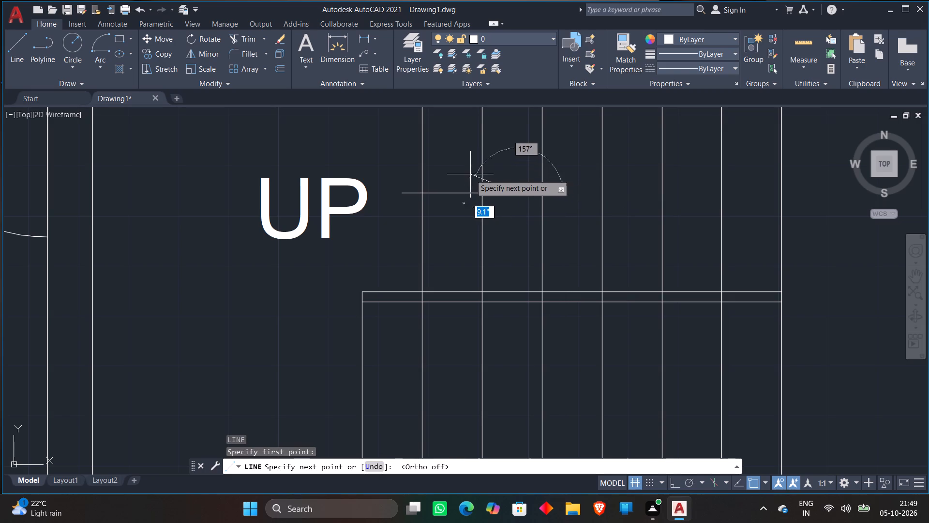
pyautogui.click(469, 173)
pyautogui.press('Escape')
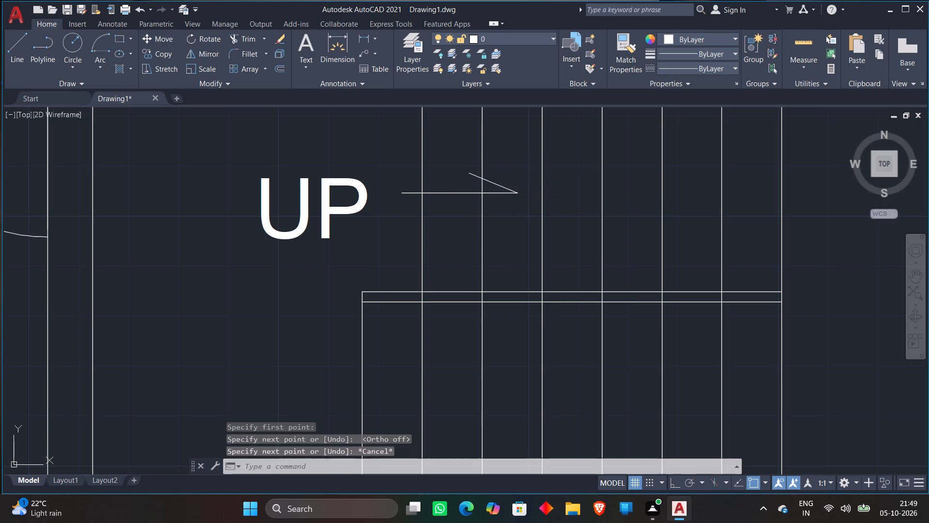
pyautogui.press('l')
pyautogui.press('Return')
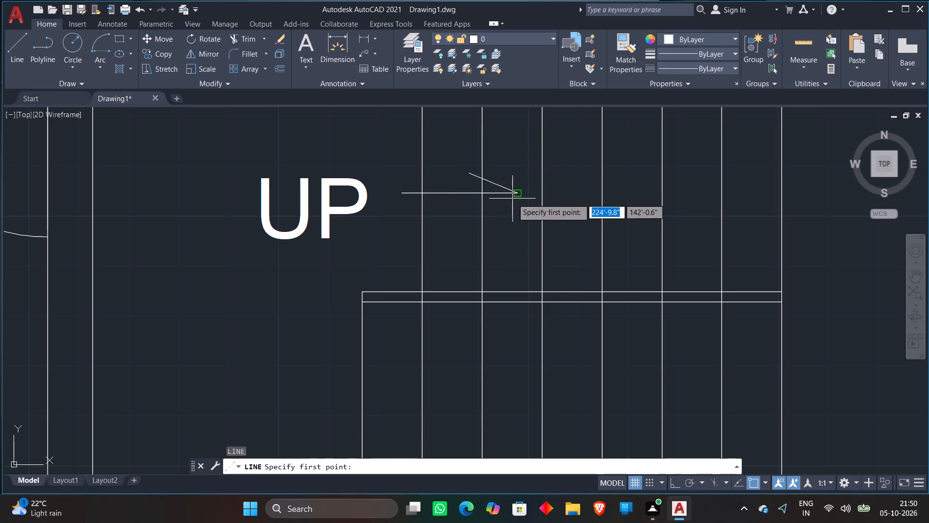
pyautogui.click(514, 194)
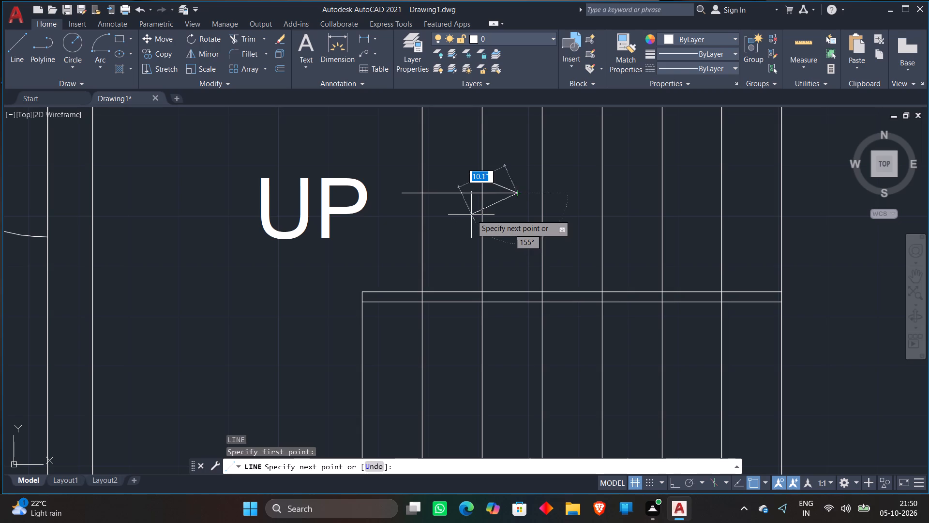
pyautogui.click(471, 215)
pyautogui.press('Escape')
# Trim both arrowhead lines back to the crossing stair line and remove the shaft portion inside the arrowhead.
pyautogui.write('TR')
pyautogui.press('Return')
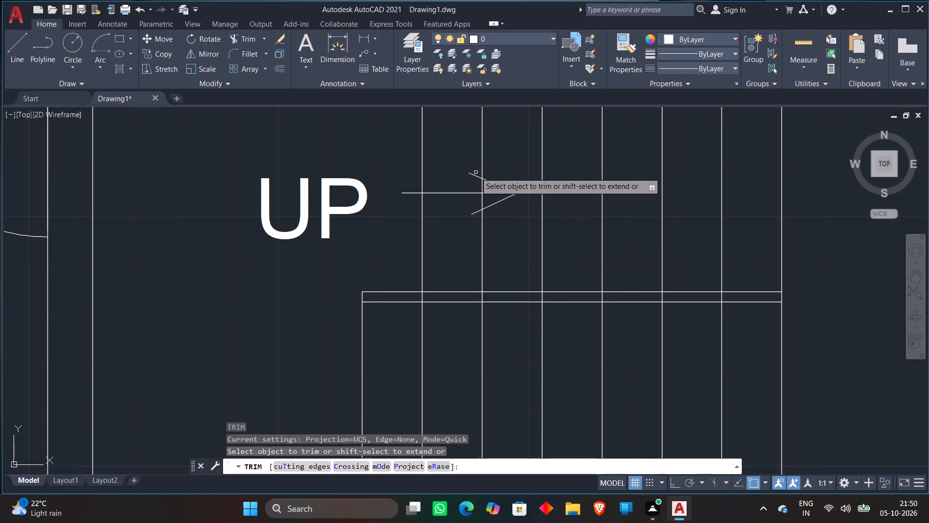
pyautogui.click(476, 176)
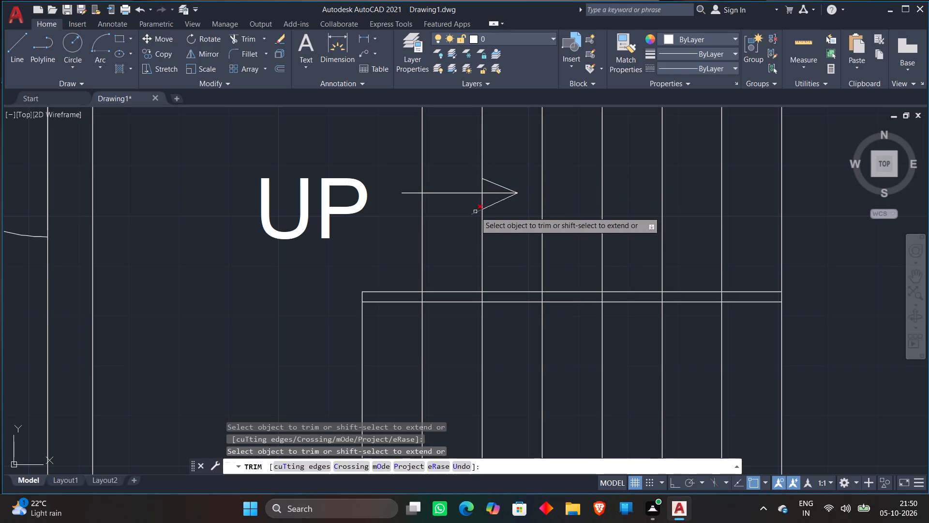
pyautogui.click(475, 212)
pyautogui.click(490, 193)
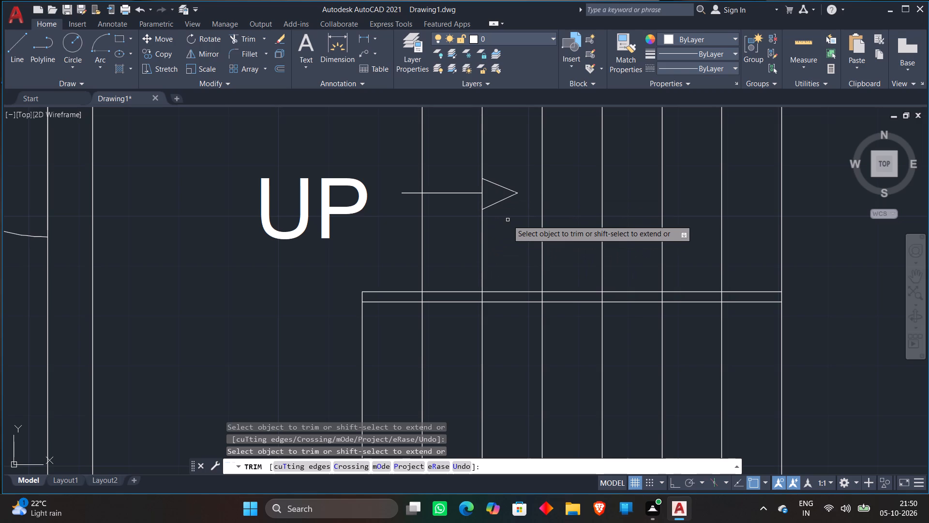
pyautogui.press('Escape')
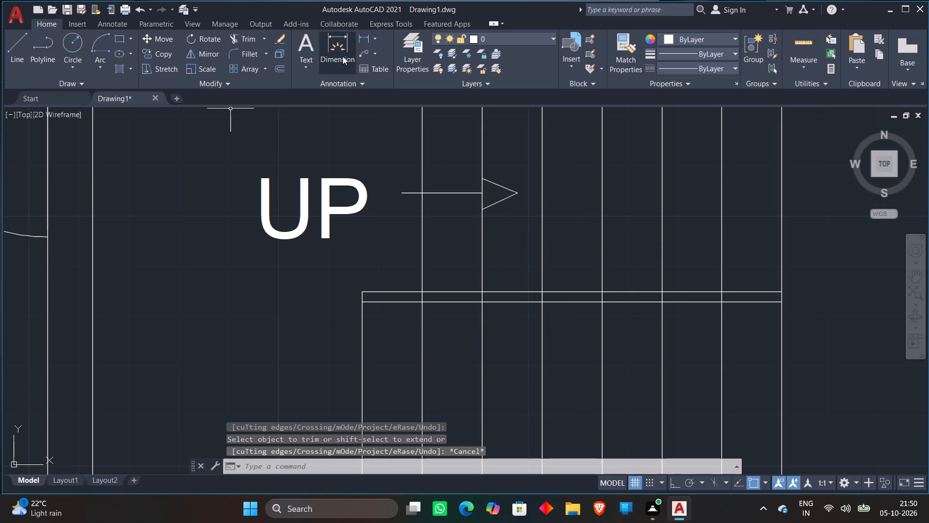
# Hatch the inside of the UP arrow's triangular head with the SOLID pattern.
pyautogui.click(120, 69)
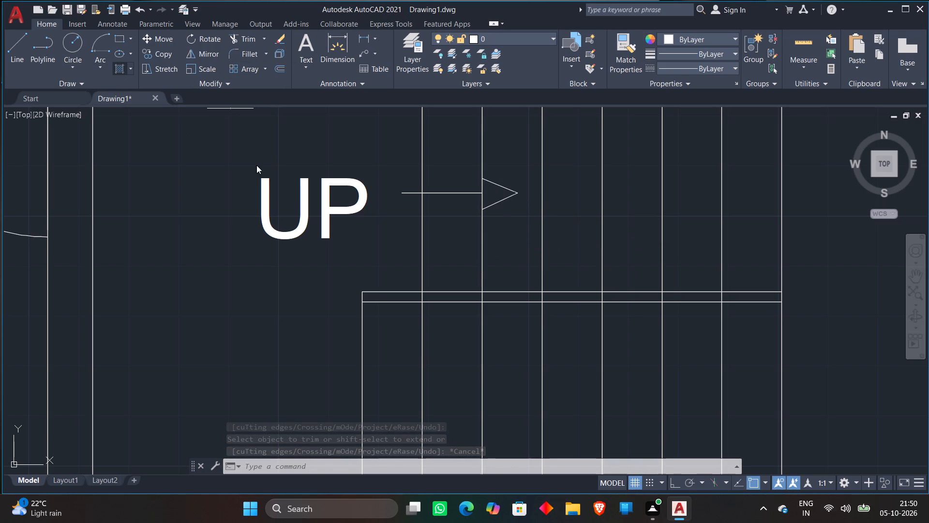
pyautogui.click(493, 192)
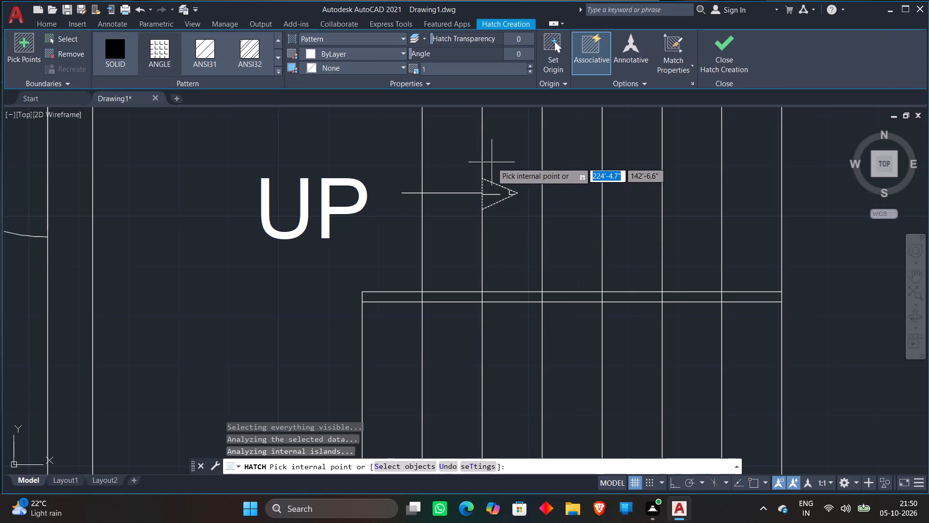
pyautogui.click(114, 51)
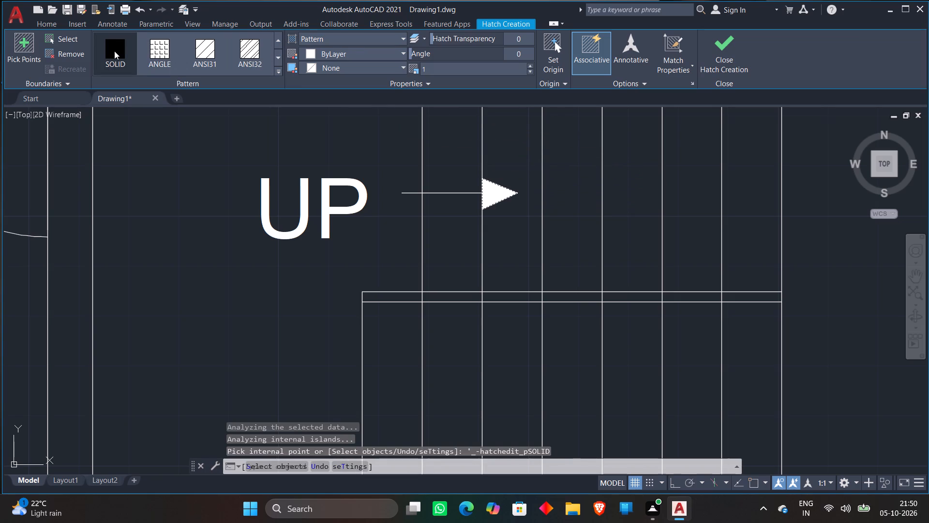
pyautogui.press('Escape')
pyautogui.press('Escape')
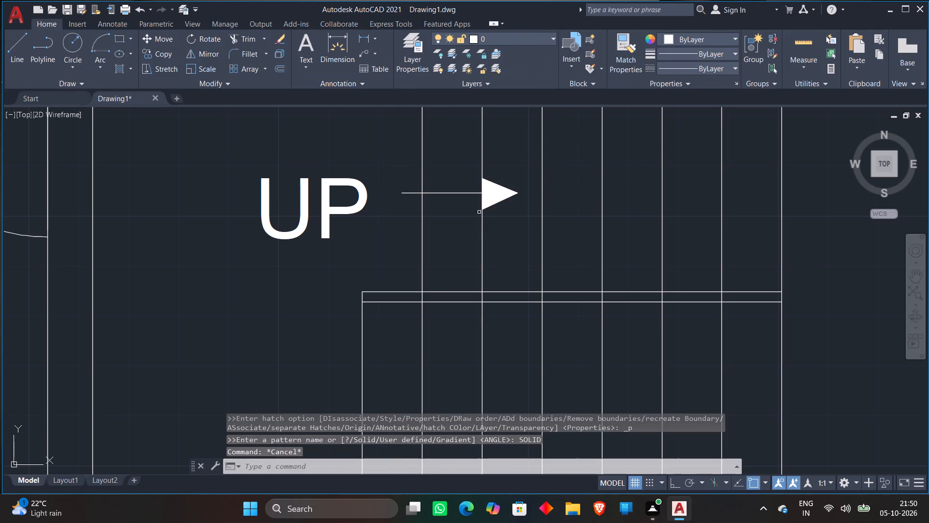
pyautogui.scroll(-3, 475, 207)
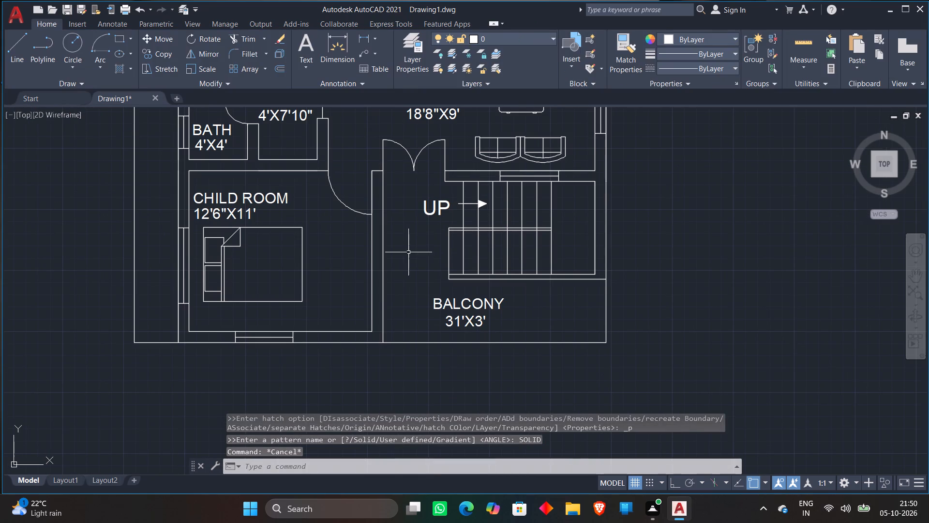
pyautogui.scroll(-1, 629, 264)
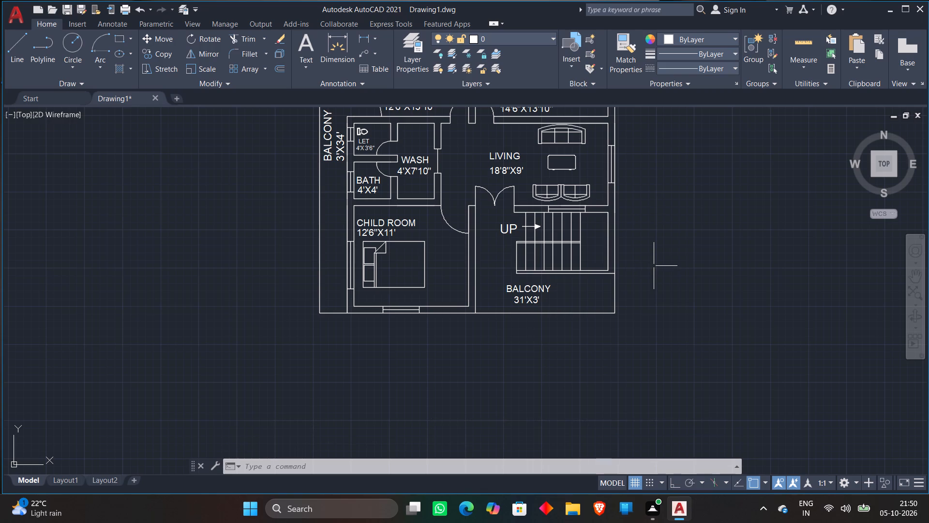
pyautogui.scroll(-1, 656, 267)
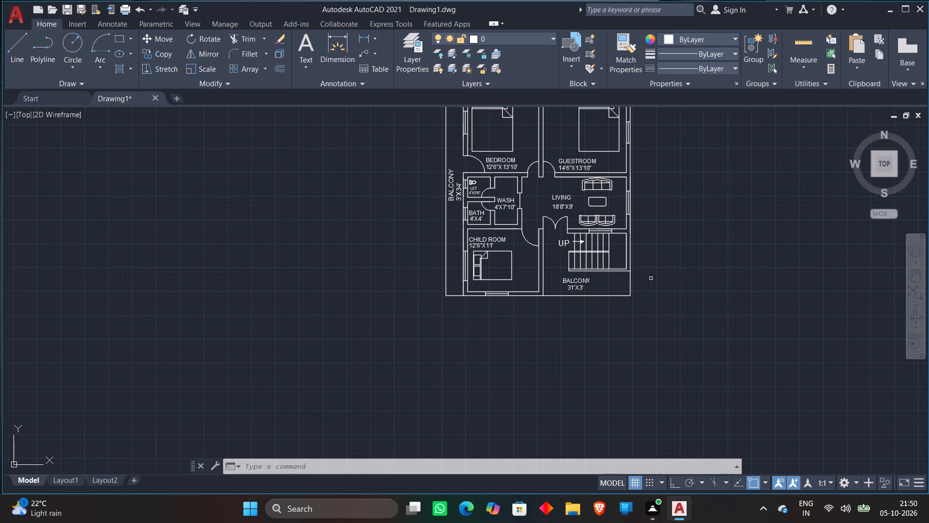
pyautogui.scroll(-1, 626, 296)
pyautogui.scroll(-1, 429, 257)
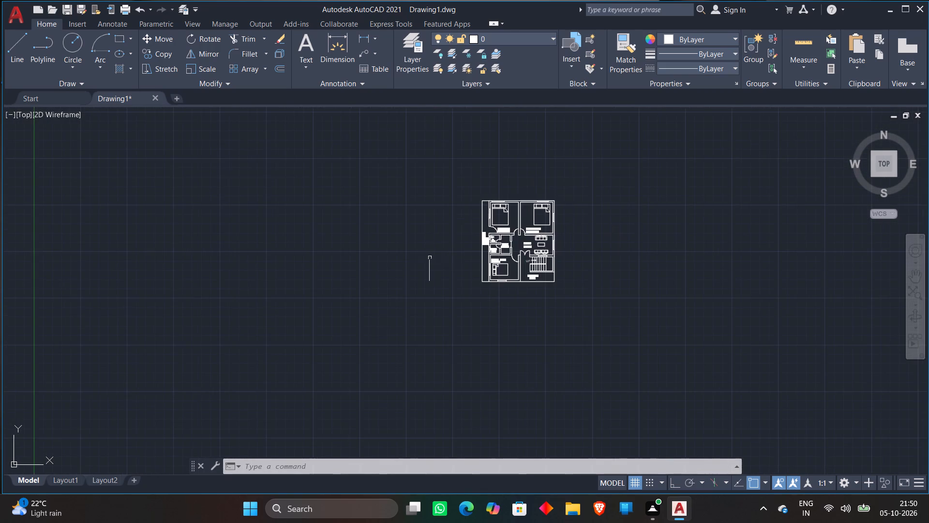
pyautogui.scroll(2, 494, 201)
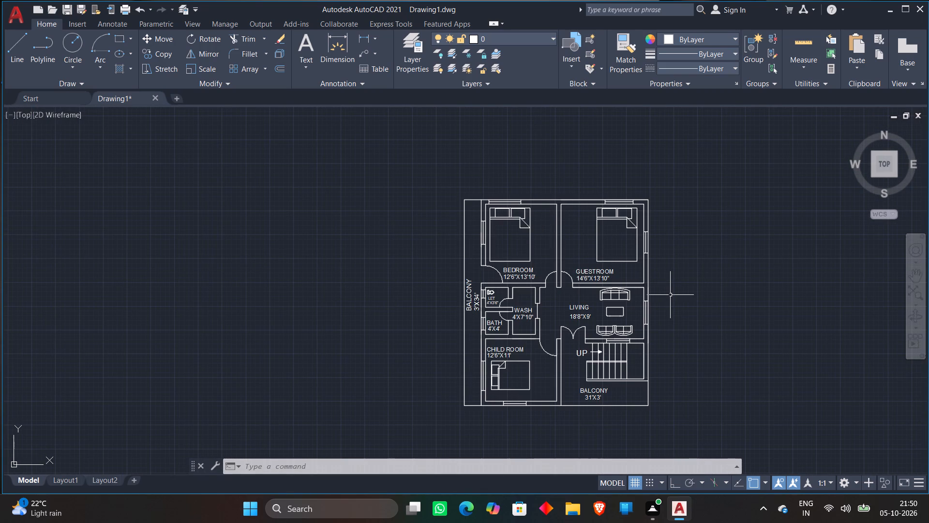
# Offset the centre line of the bedroom's top-wall window by 1" to both sides.
pyautogui.scroll(1, 553, 287)
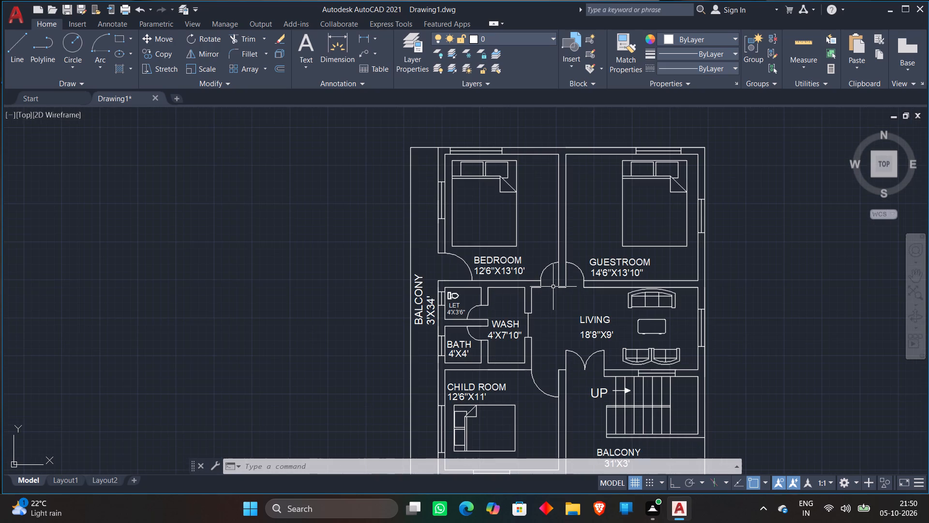
pyautogui.press('o')
pyautogui.press('Return')
pyautogui.press('1')
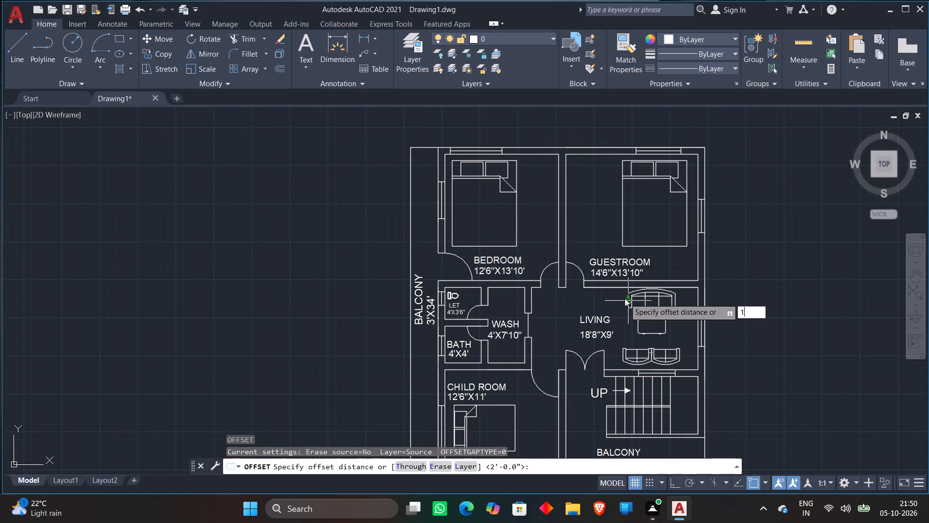
pyautogui.hotkey('shift', '"')
pyautogui.press('Return')
pyautogui.scroll(2, 474, 148)
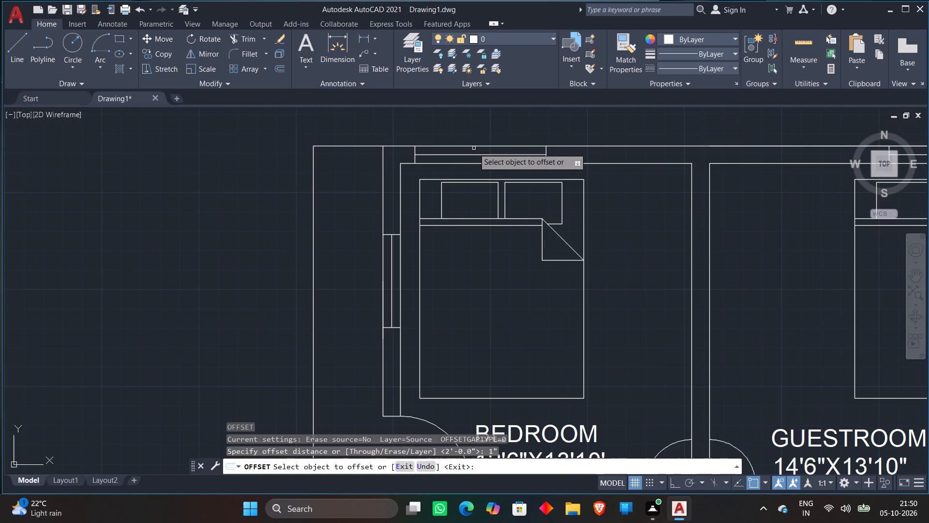
pyautogui.scroll(3, 471, 135)
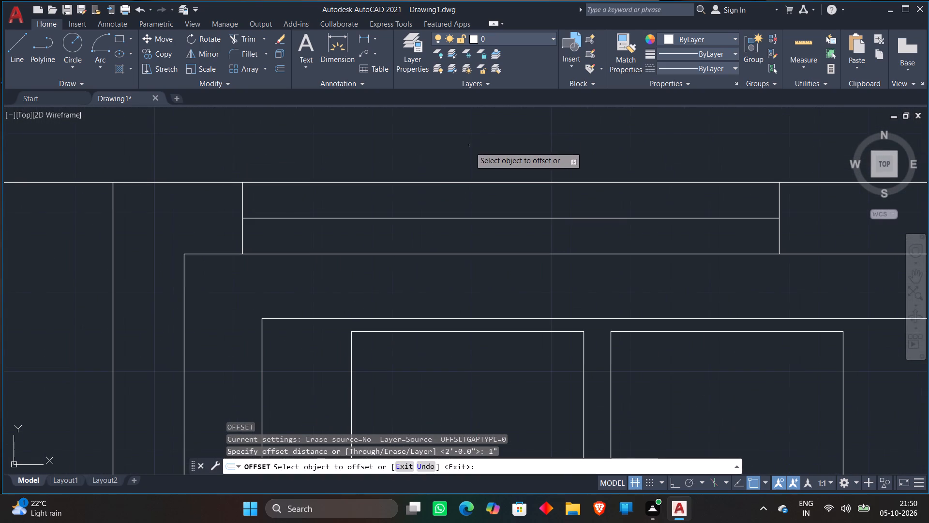
pyautogui.click(435, 219)
pyautogui.click(434, 203)
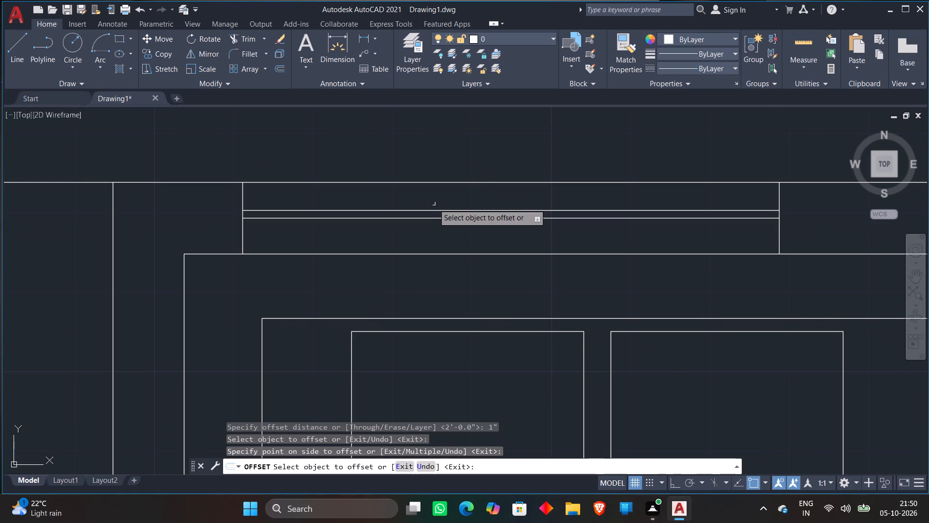
pyautogui.click(435, 219)
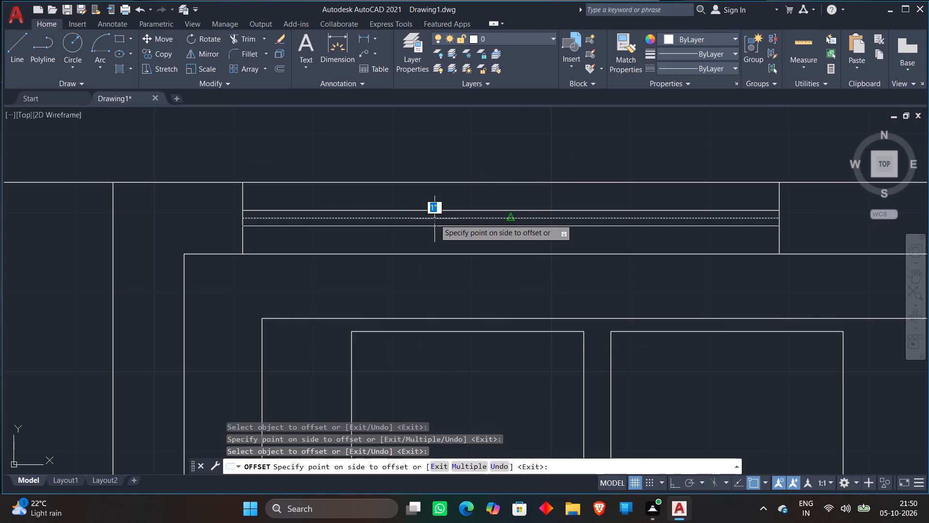
pyautogui.click(434, 230)
# Offset the centre line of the bedroom window facing the 3'X34' balcony by 1" to both sides.
pyautogui.scroll(-2, 530, 181)
pyautogui.scroll(-1, 588, 220)
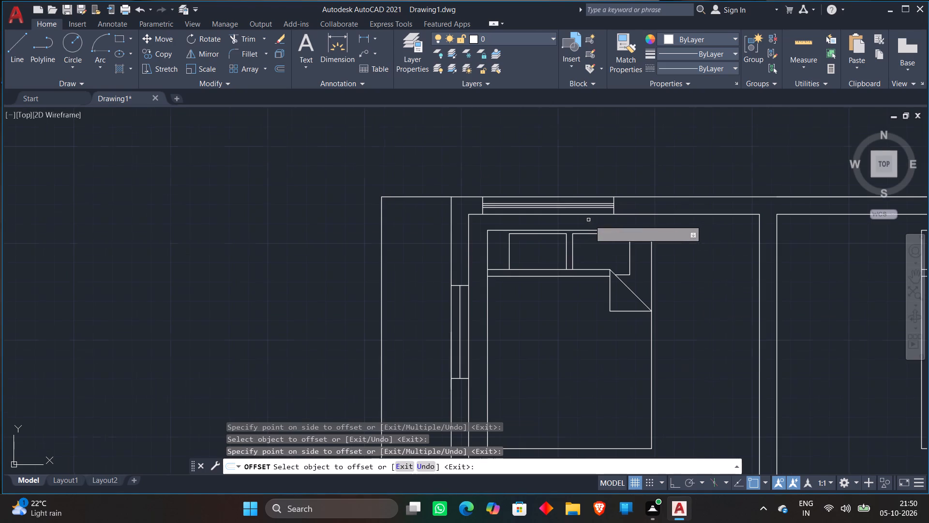
pyautogui.scroll(1, 458, 330)
pyautogui.click(459, 330)
pyautogui.scroll(2, 458, 329)
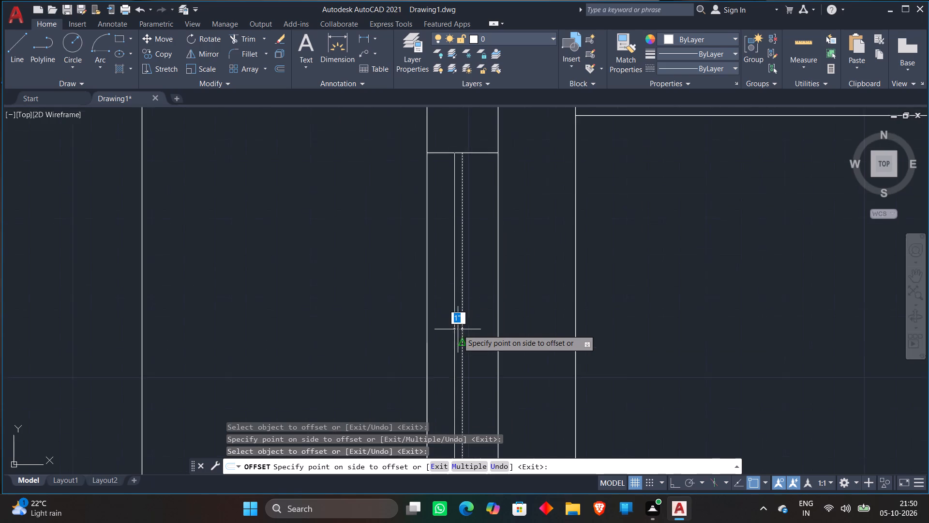
pyautogui.scroll(1, 458, 329)
pyautogui.click(455, 329)
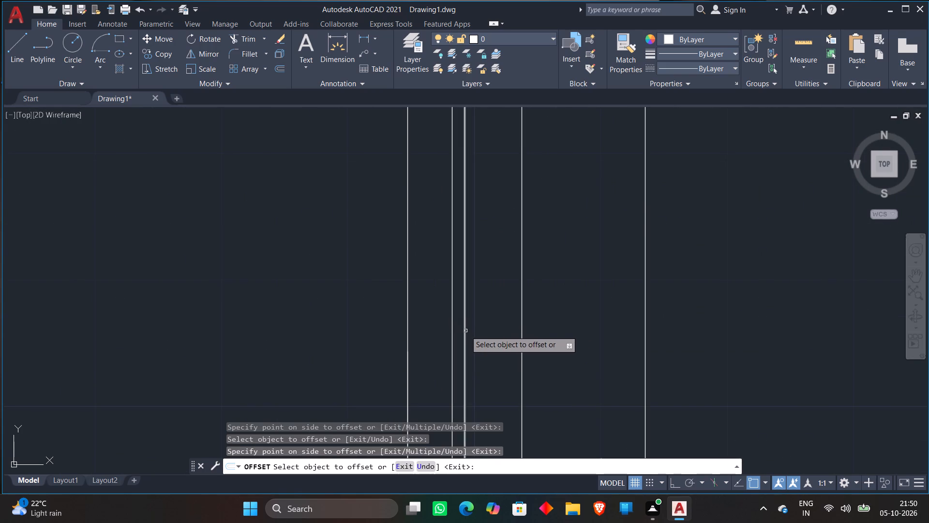
pyautogui.click(465, 331)
pyautogui.click(480, 329)
# Offset the centre line of the guestroom's top-wall window by 1" above and below.
pyautogui.scroll(-3, 542, 319)
pyautogui.scroll(-1, 631, 310)
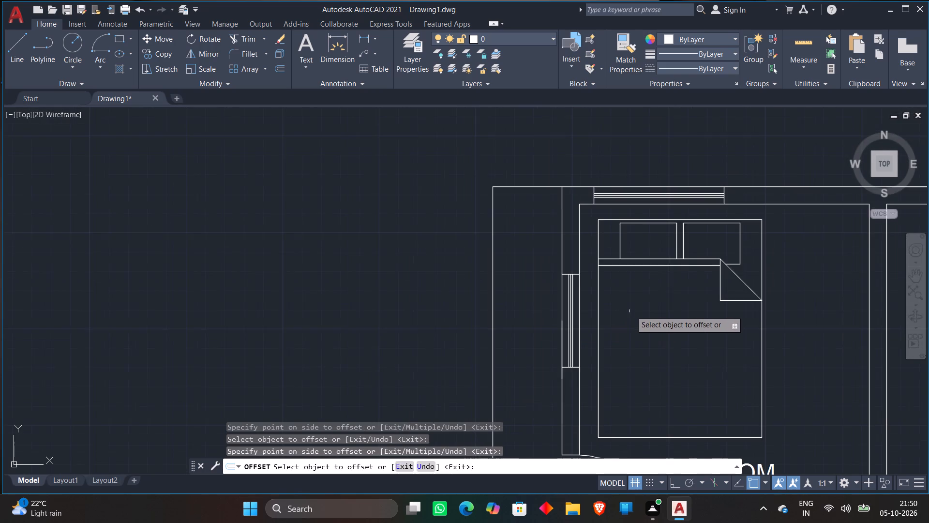
pyautogui.scroll(-1, 631, 323)
pyautogui.moveTo(636, 338); pyautogui.dragTo(285, 366, button='middle')
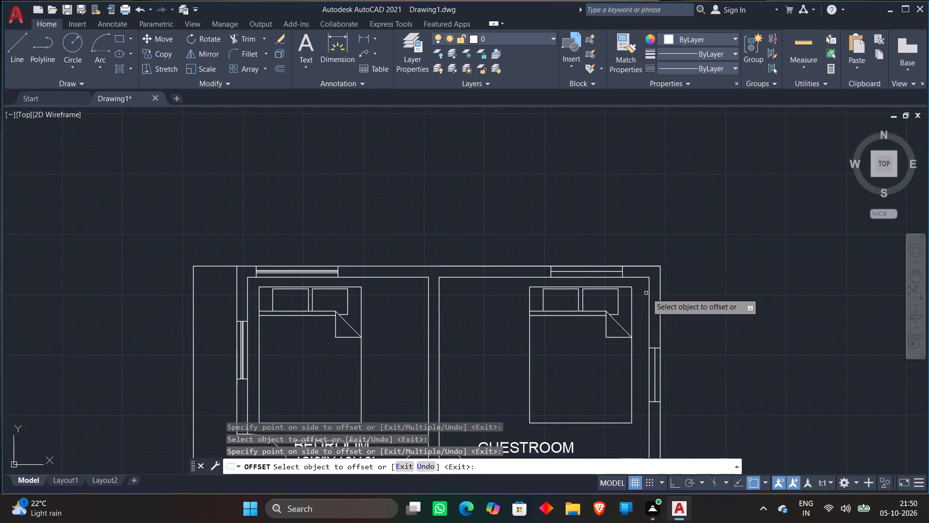
pyautogui.scroll(3, 614, 265)
pyautogui.click(554, 288)
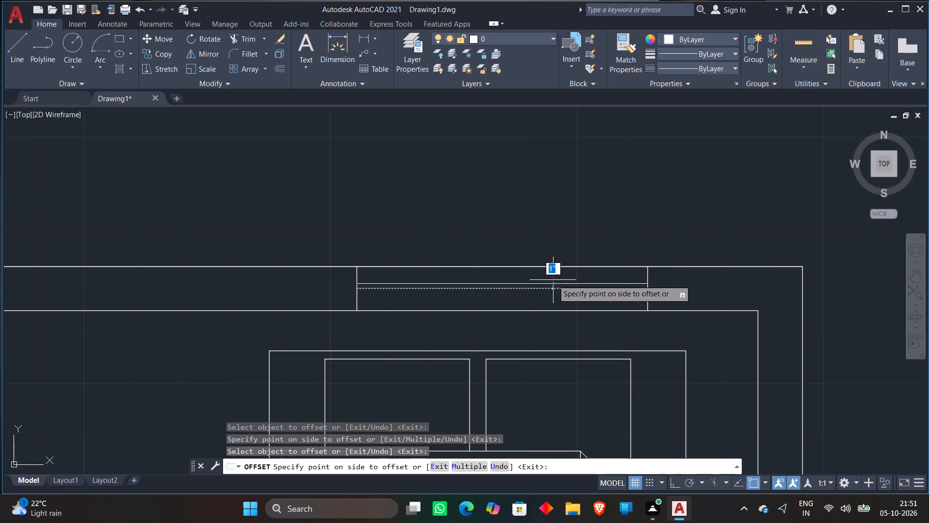
pyautogui.click(553, 280)
pyautogui.click(552, 287)
pyautogui.click(550, 300)
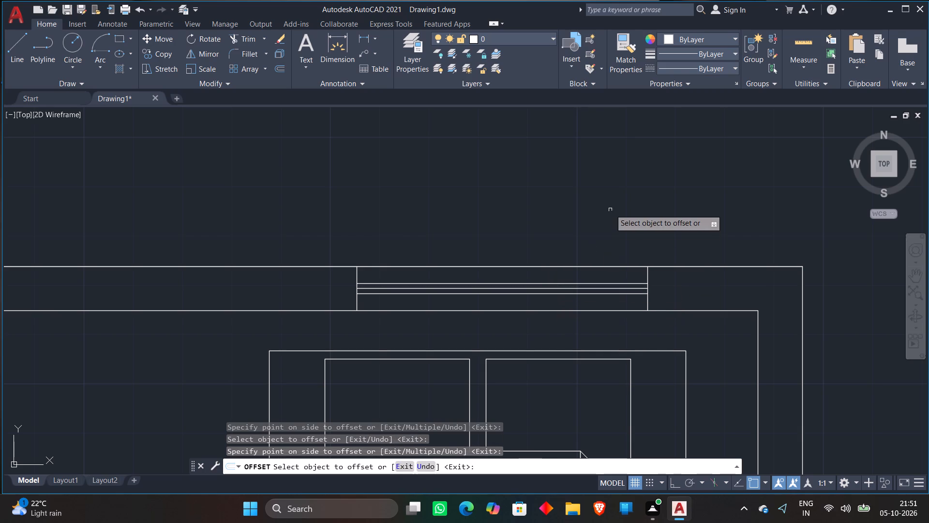
# Offset the centre line of the guestroom's right-hand outer-wall window by 1" to both sides.
pyautogui.scroll(-4, 610, 209)
pyautogui.moveTo(661, 317); pyautogui.dragTo(634, 278, button='middle')
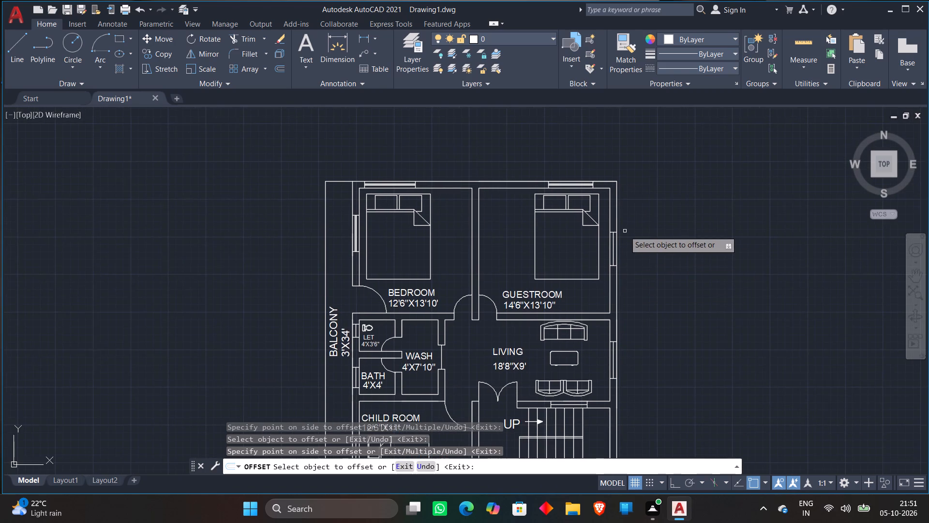
pyautogui.scroll(2, 625, 231)
pyautogui.scroll(2, 598, 271)
pyautogui.click(592, 279)
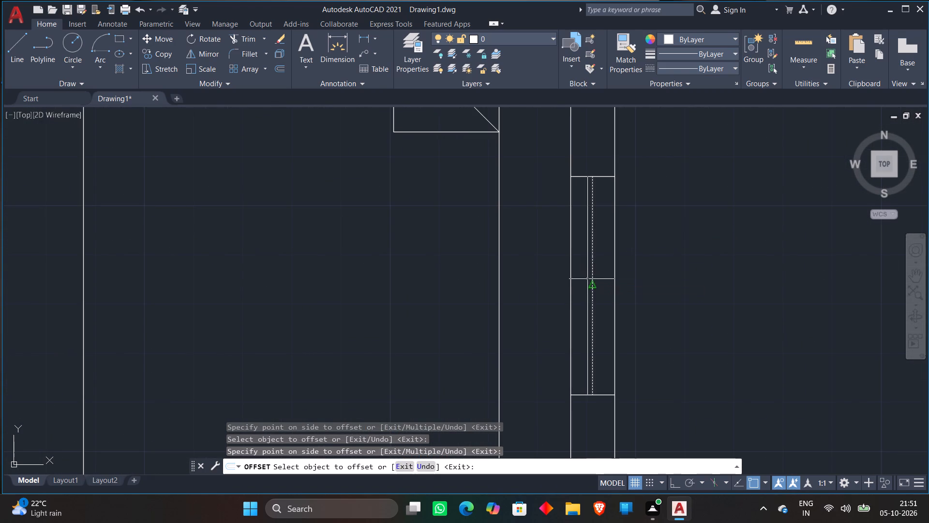
pyautogui.click(584, 284)
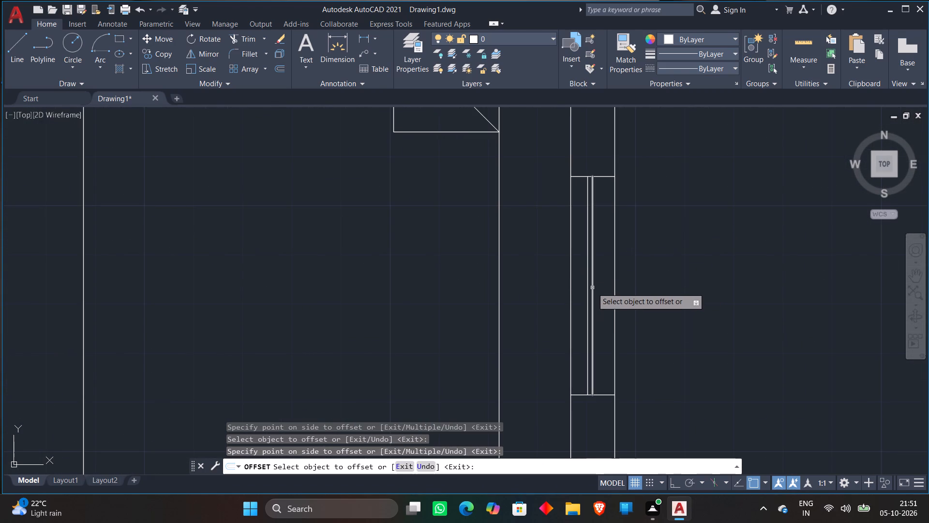
pyautogui.click(592, 288)
pyautogui.click(606, 286)
# Offset the centre line of the living room's right-hand outer-wall window by 1" to both sides.
pyautogui.scroll(-3, 669, 265)
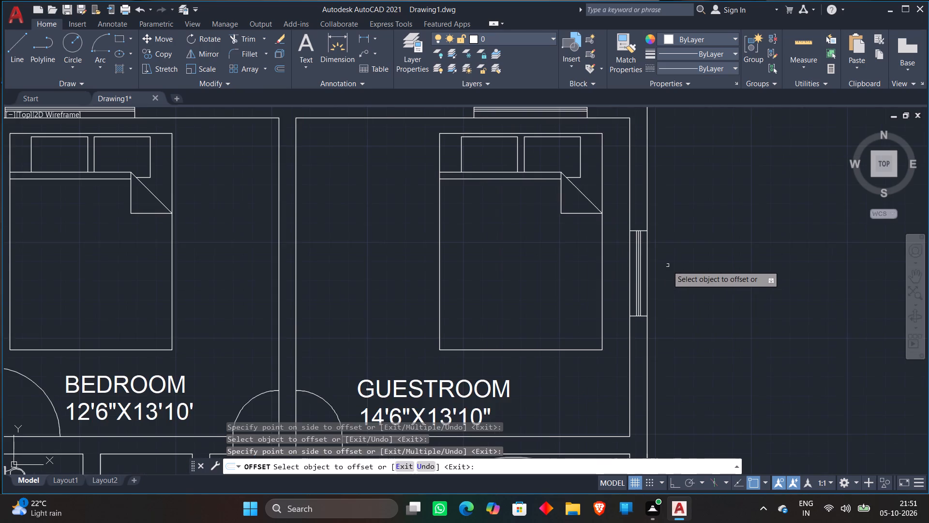
pyautogui.scroll(-1, 677, 282)
pyautogui.moveTo(691, 350); pyautogui.dragTo(654, 201, button='middle')
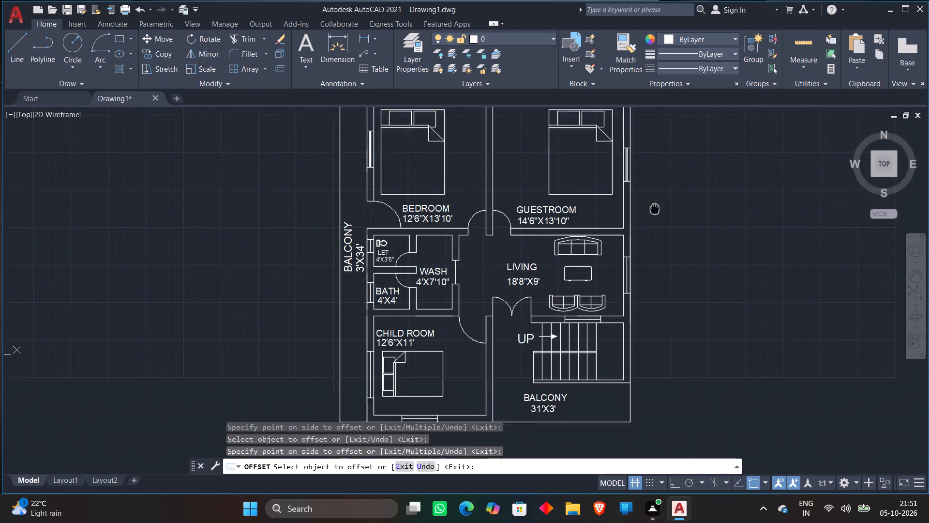
pyautogui.moveTo(654, 201); pyautogui.dragTo(653, 190, button='middle')
pyautogui.scroll(3, 633, 201)
pyautogui.scroll(1, 592, 283)
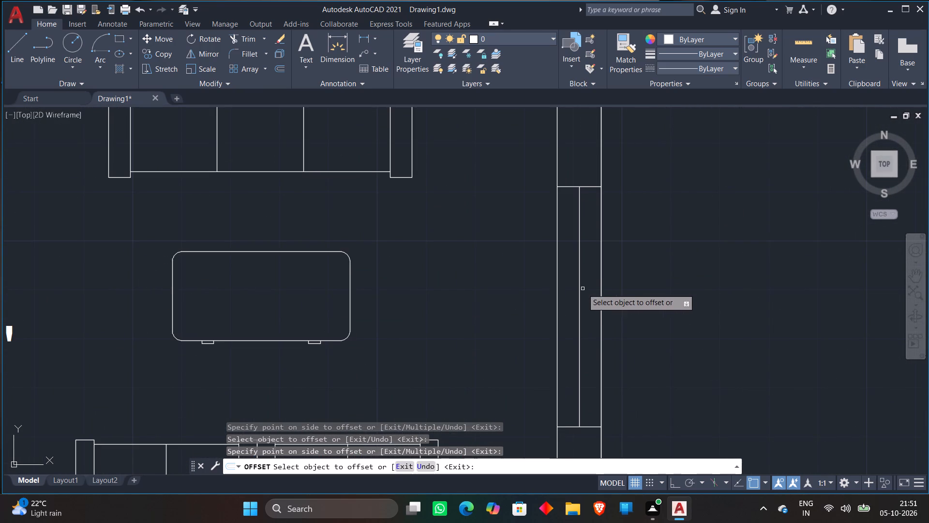
pyautogui.click(580, 291)
pyautogui.click(562, 297)
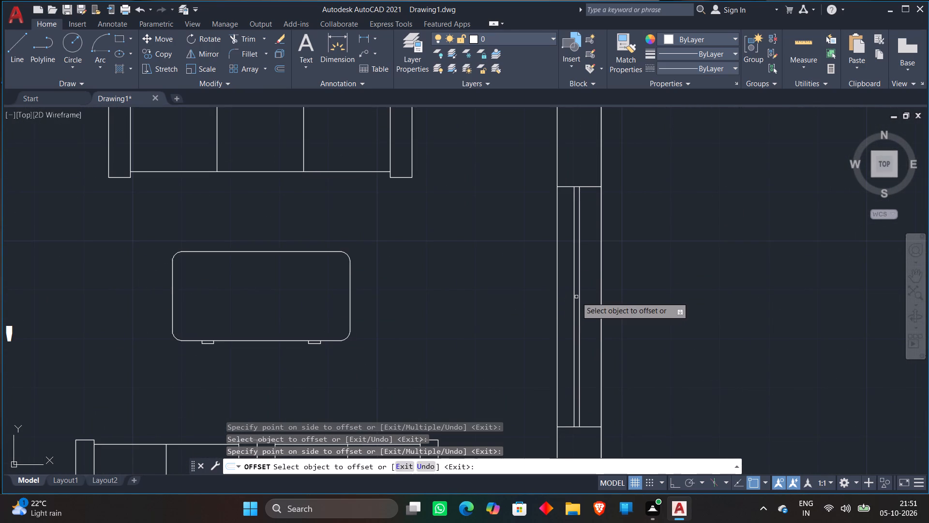
pyautogui.click(579, 300)
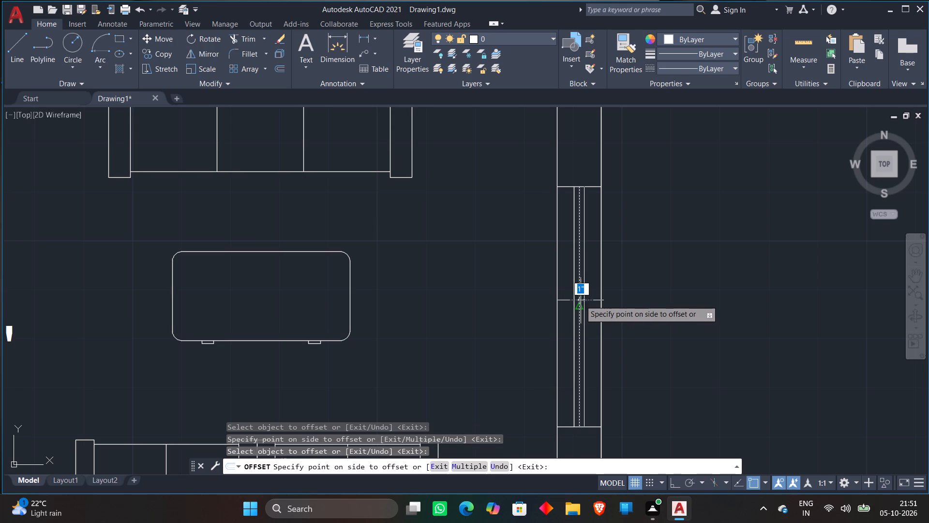
pyautogui.click(590, 299)
# Offset the centre line of the window between the living room and the stairs by 1" above and below.
pyautogui.scroll(-2, 584, 261)
pyautogui.scroll(-1, 628, 261)
pyautogui.scroll(-1, 634, 325)
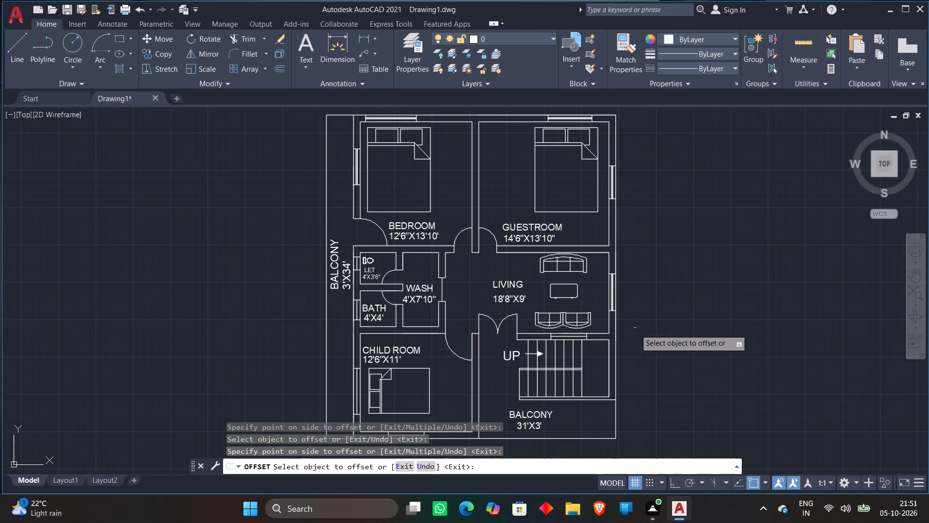
pyautogui.scroll(4, 558, 335)
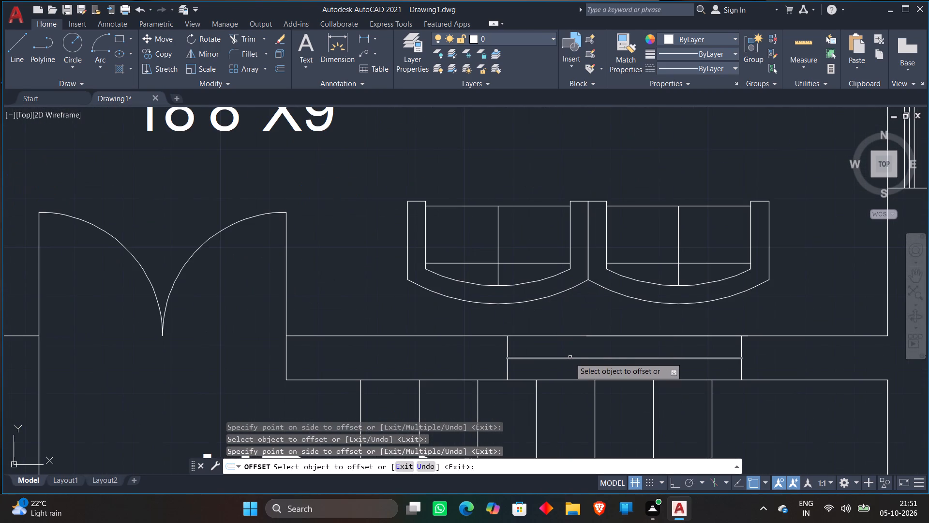
pyautogui.click(570, 359)
pyautogui.click(569, 348)
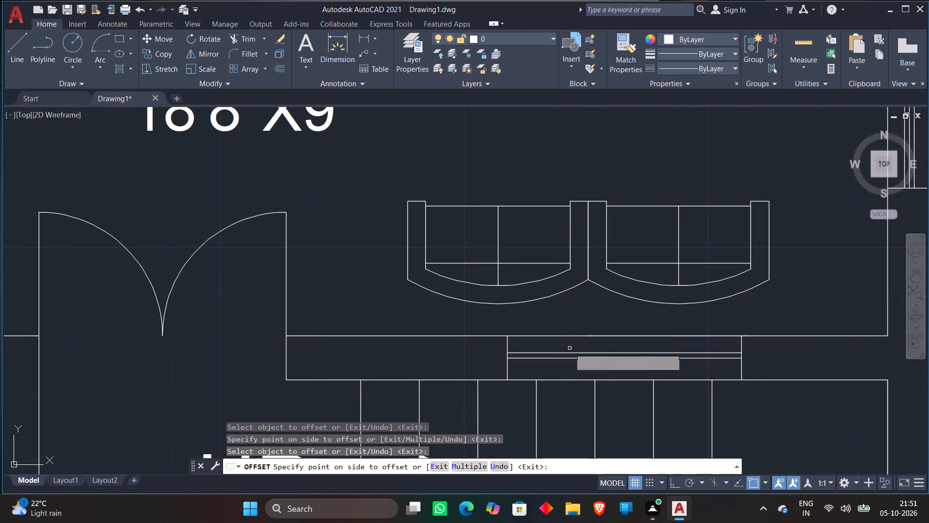
pyautogui.click(570, 359)
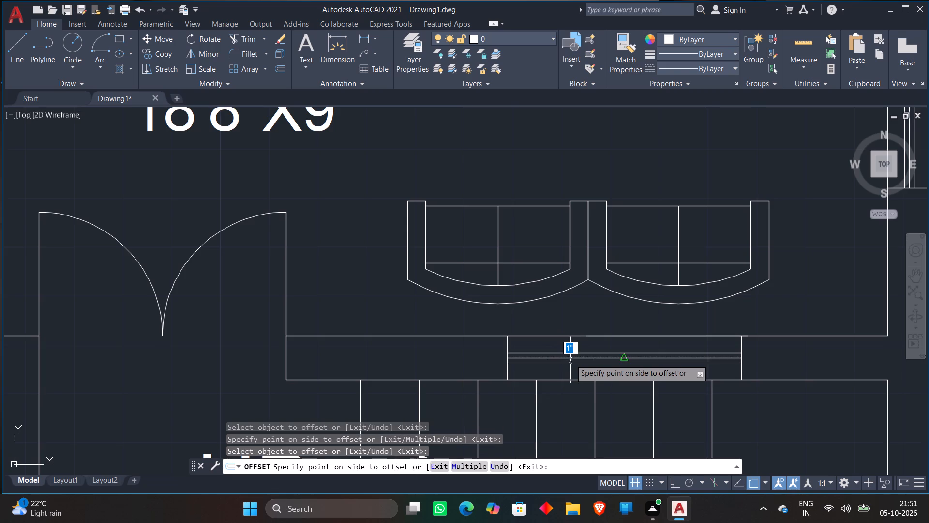
pyautogui.click(570, 367)
# Offset the centre line of the child room's bottom-wall window by 1" above and below.
pyautogui.scroll(-3, 656, 266)
pyautogui.scroll(-1, 699, 265)
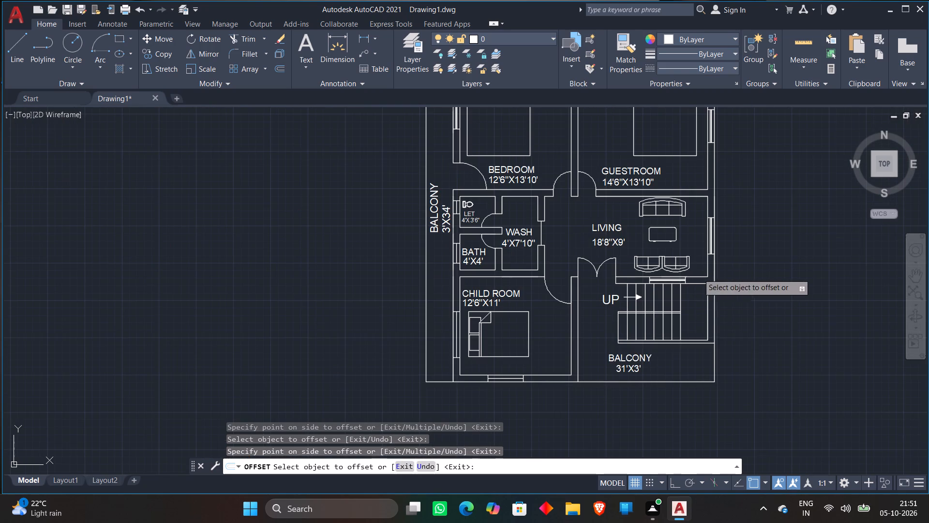
pyautogui.scroll(3, 496, 377)
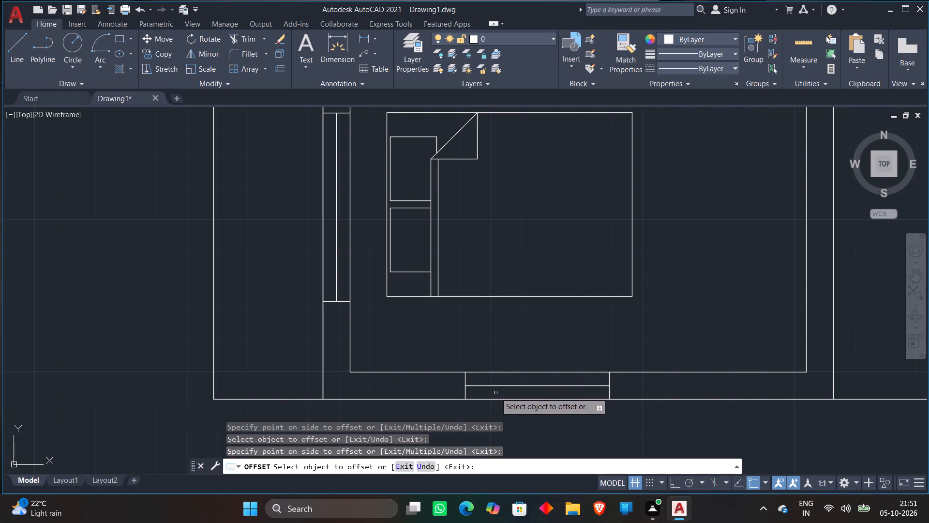
pyautogui.click(497, 387)
pyautogui.click(497, 383)
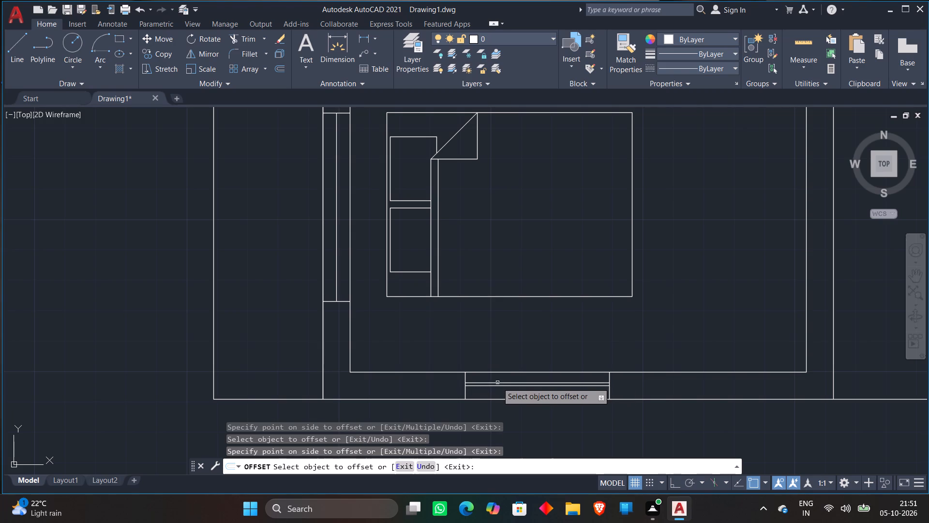
pyautogui.click(498, 386)
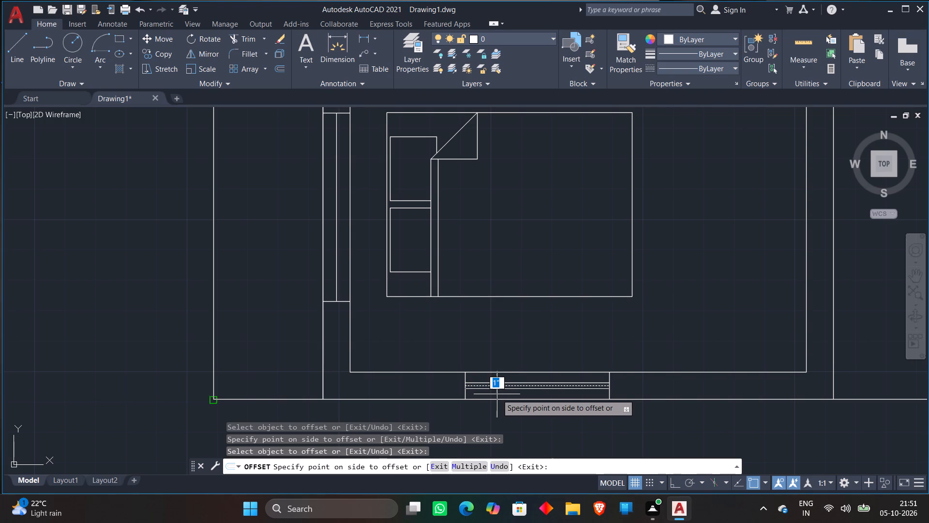
pyautogui.click(497, 394)
# Offset the centre line of the child room window facing the 3'X34' balcony by 1" to both sides.
pyautogui.scroll(-2, 520, 394)
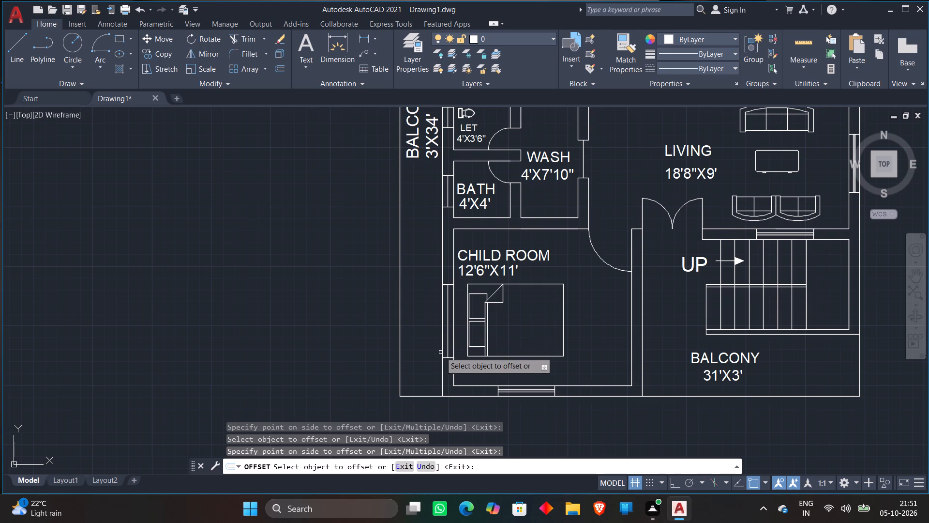
pyautogui.scroll(2, 450, 321)
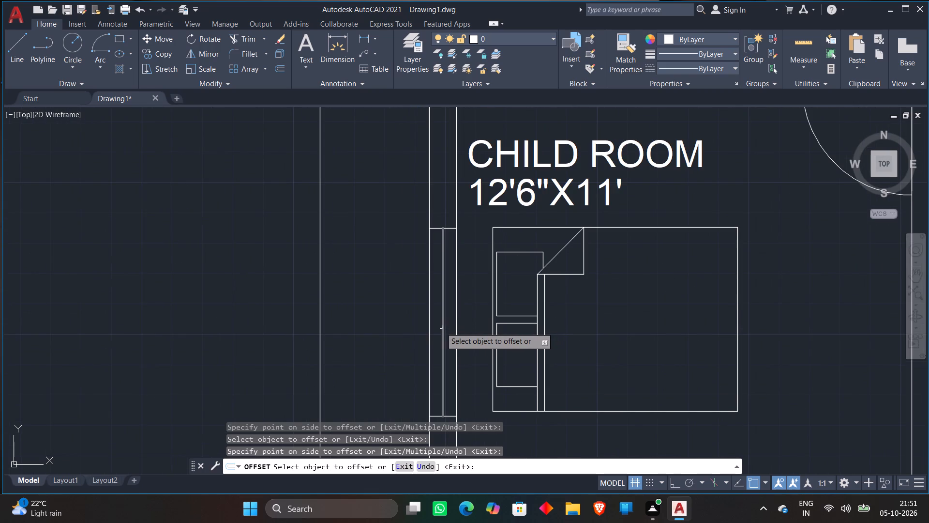
pyautogui.scroll(1, 441, 327)
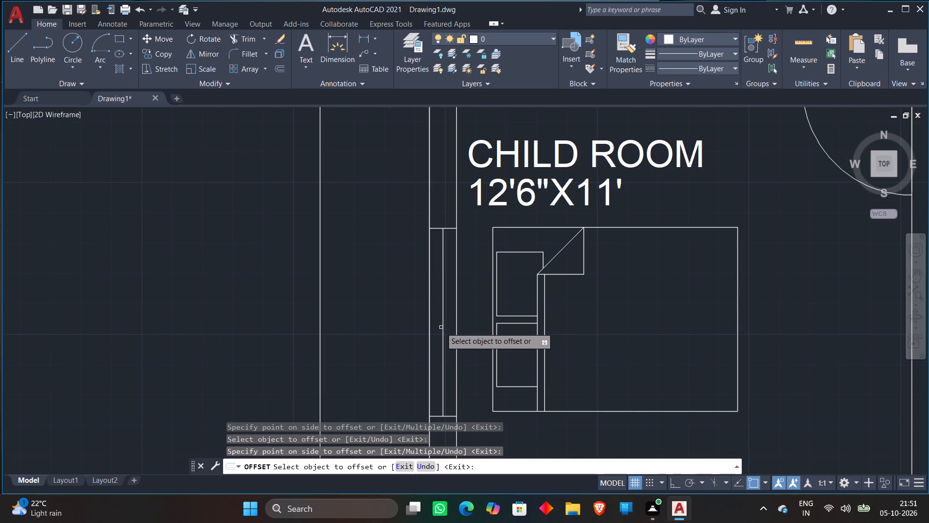
pyautogui.scroll(1, 441, 327)
pyautogui.click(443, 345)
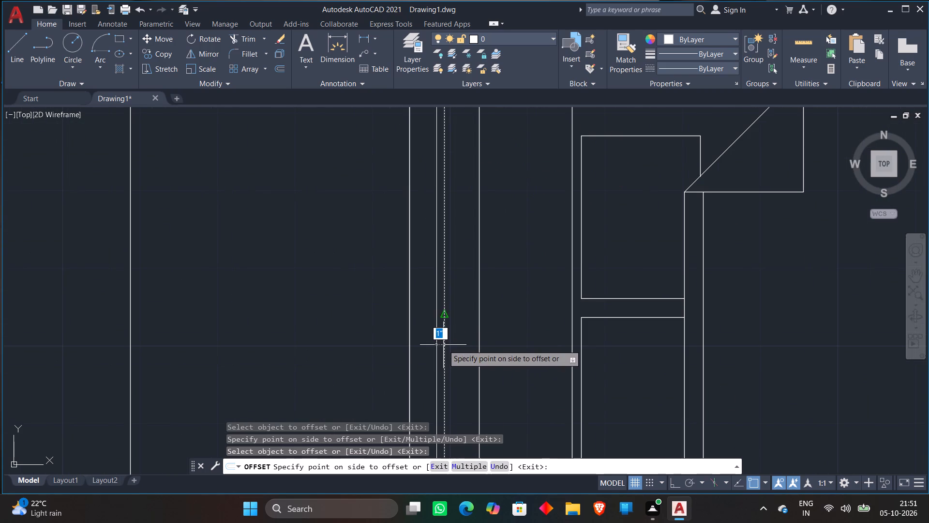
pyautogui.click(433, 351)
pyautogui.click(445, 345)
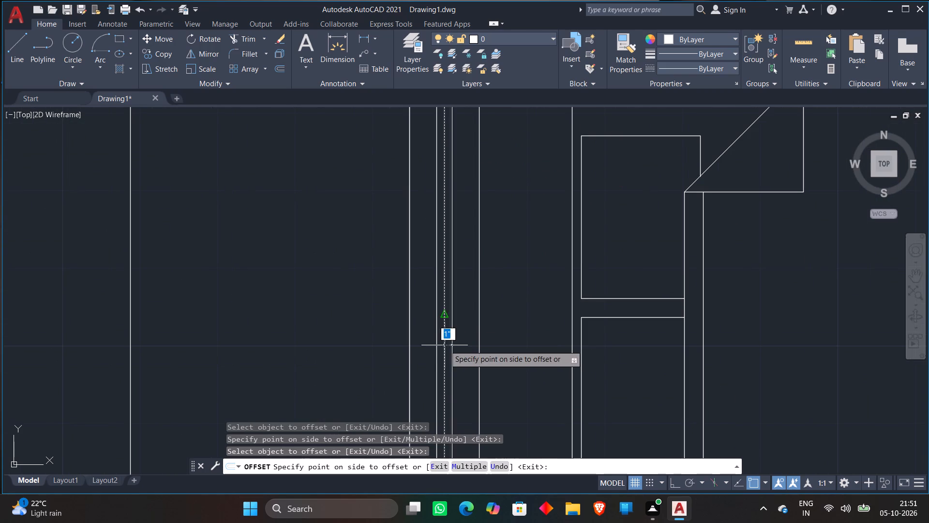
pyautogui.click(450, 344)
pyautogui.scroll(-4, 482, 333)
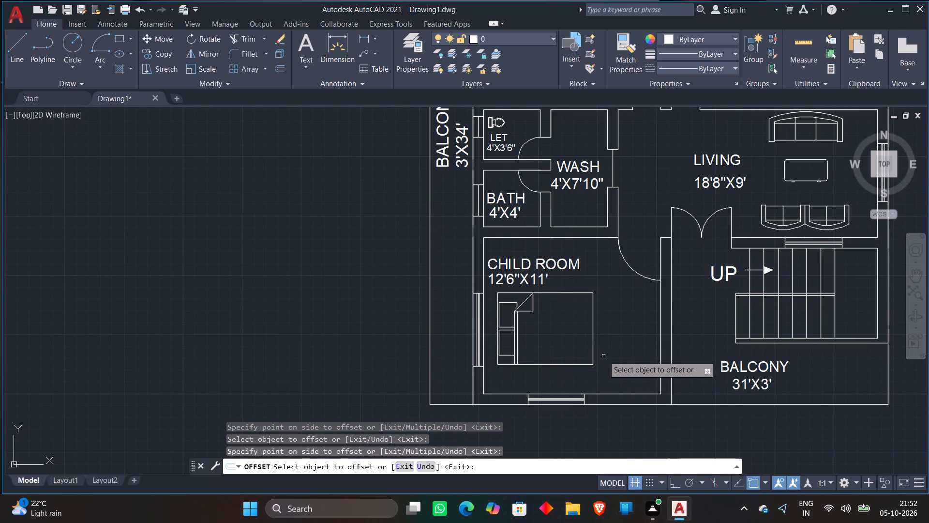
# Offset the centre line of the bath's balcony-side window by 1" to both sides.
pyautogui.scroll(-1, 618, 347)
pyautogui.moveTo(618, 347); pyautogui.dragTo(617, 416, button='middle')
pyautogui.scroll(3, 509, 308)
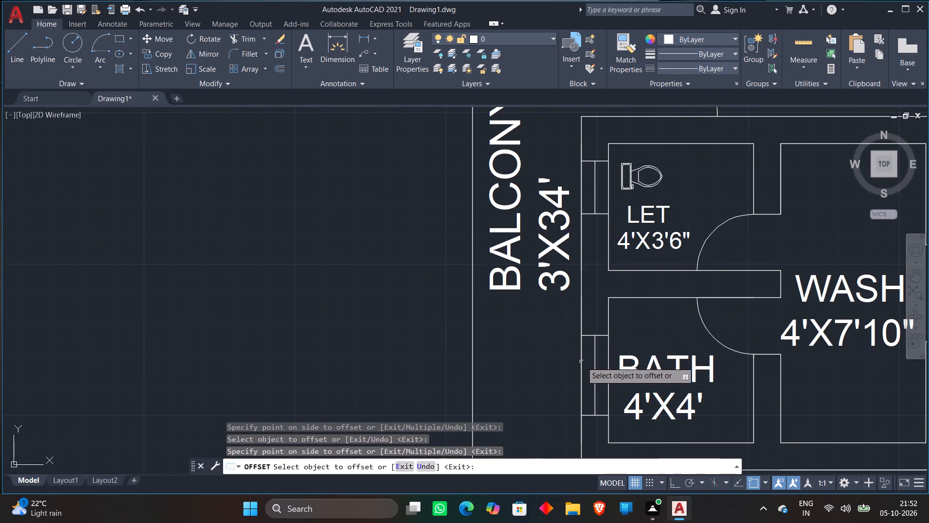
pyautogui.scroll(1, 595, 360)
pyautogui.click(595, 362)
pyautogui.click(588, 364)
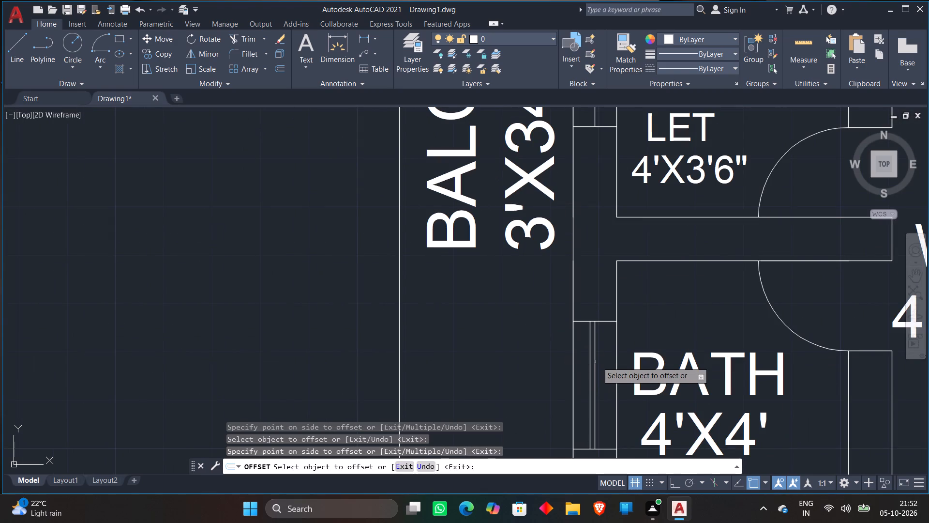
pyautogui.click(595, 365)
pyautogui.click(607, 362)
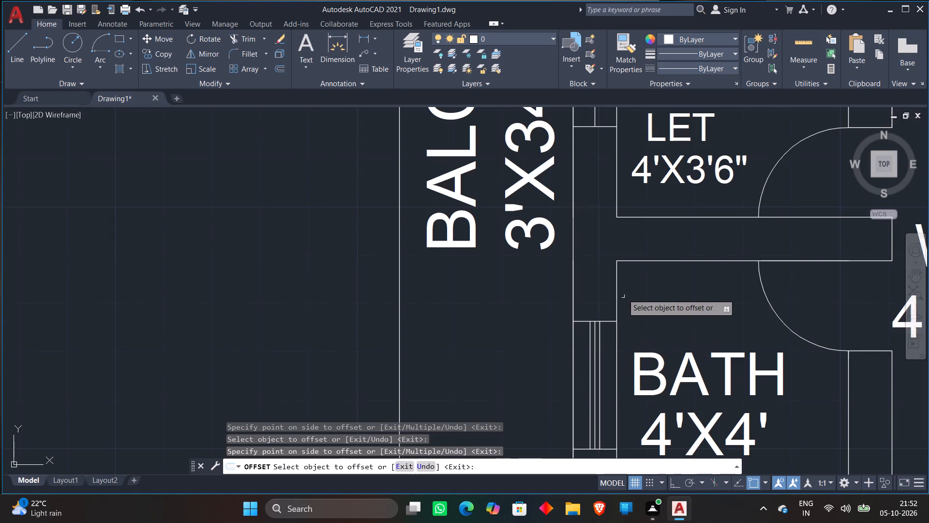
# Offset the centre line of the LET room's balcony-side window by 1" to both sides and end the Offset command.
pyautogui.scroll(-2, 587, 102)
pyautogui.moveTo(593, 151); pyautogui.dragTo(602, 433, button='middle')
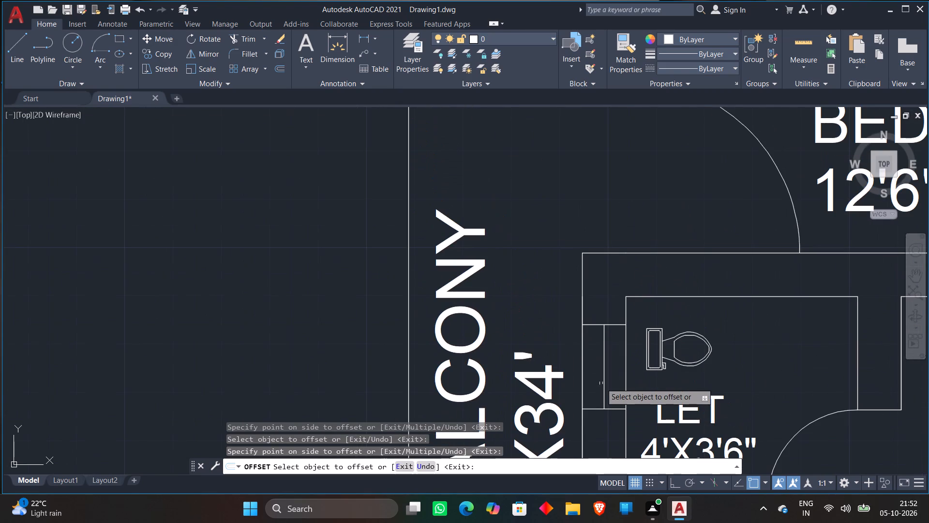
pyautogui.click(604, 370)
pyautogui.click(593, 377)
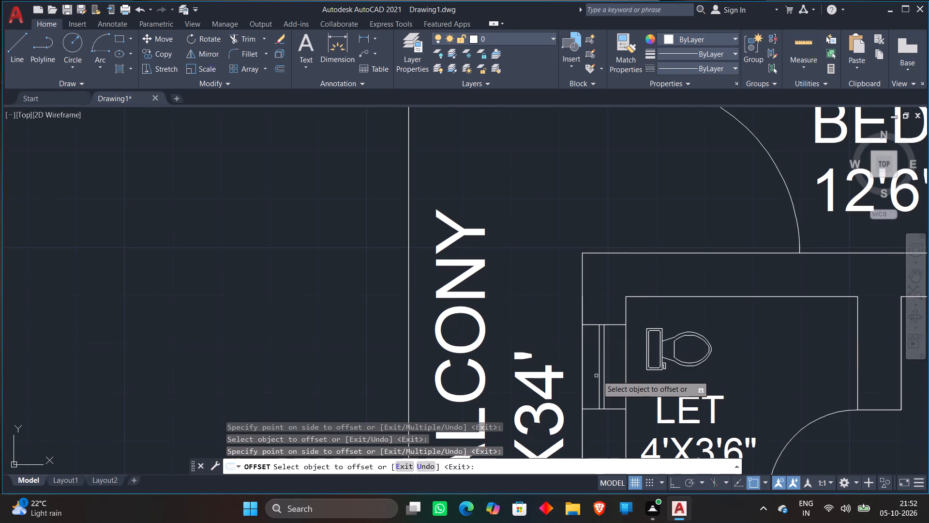
pyautogui.click(604, 377)
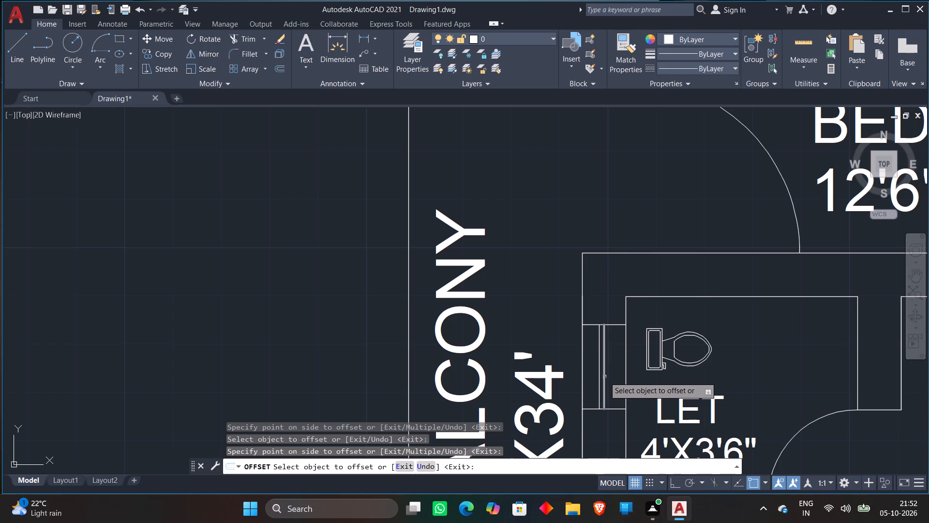
pyautogui.click(608, 376)
pyautogui.scroll(-4, 645, 256)
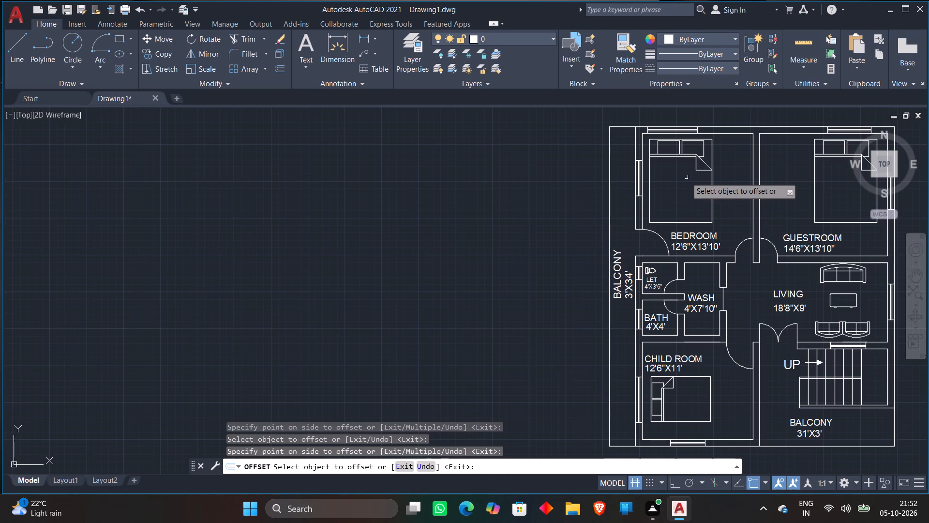
pyautogui.press('Escape')
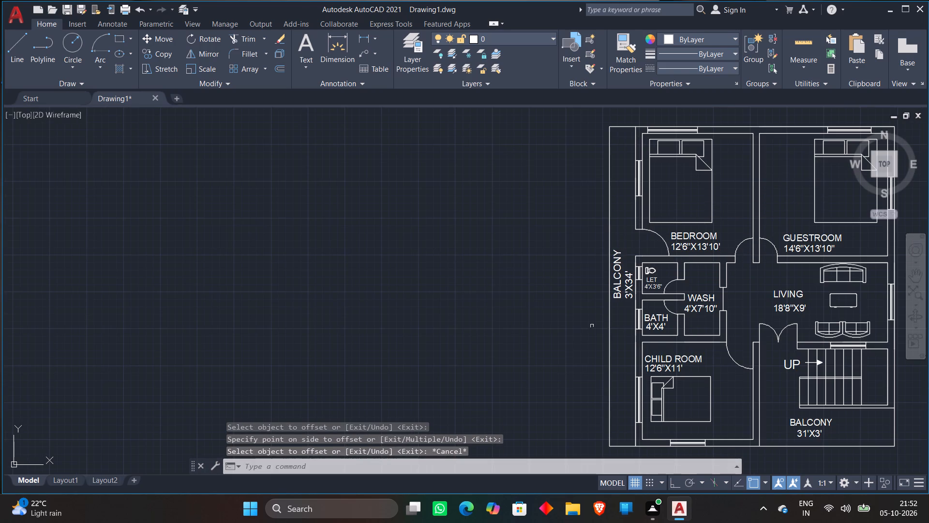
# Offset the centre line of the window between the wash area and the living room by 1" to both sides.
pyautogui.moveTo(592, 326); pyautogui.dragTo(450, 296, button='middle')
pyautogui.scroll(1, 674, 334)
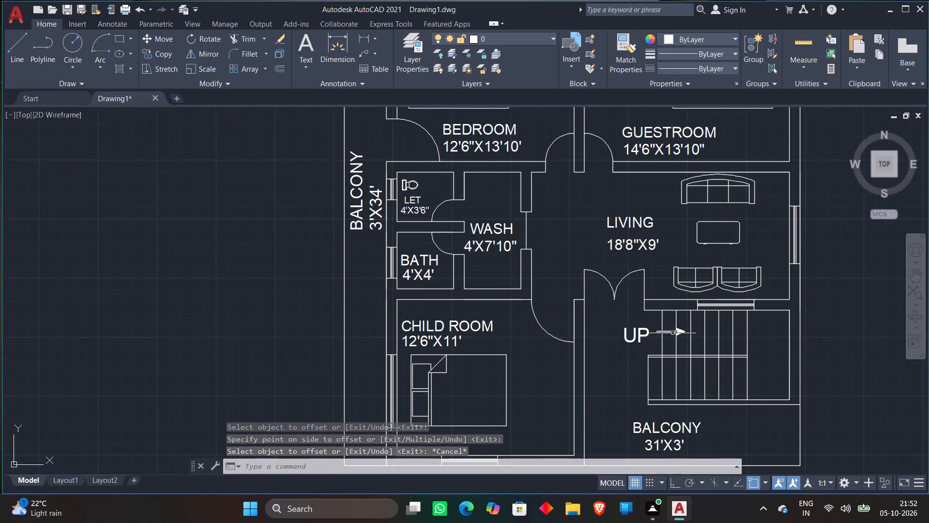
pyautogui.scroll(-1, 613, 343)
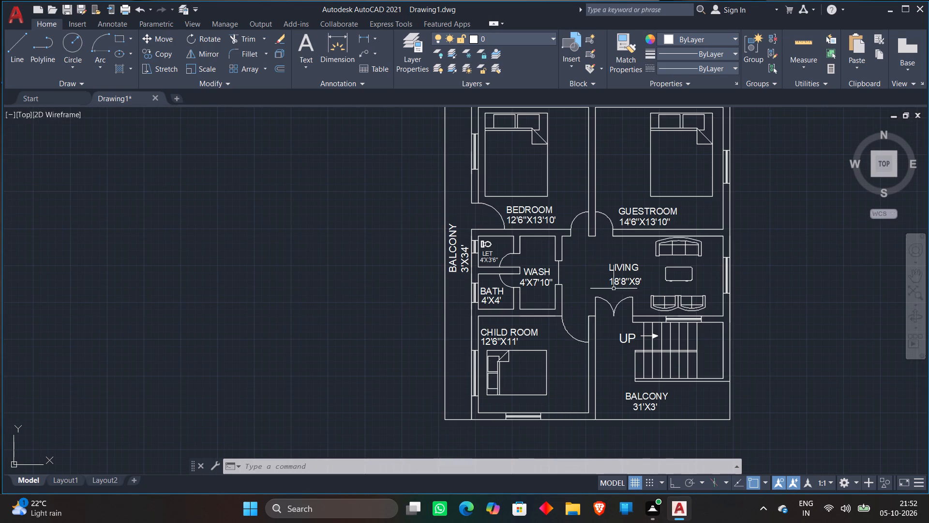
pyautogui.moveTo(628, 200); pyautogui.dragTo(622, 229, button='middle')
pyautogui.scroll(2, 543, 289)
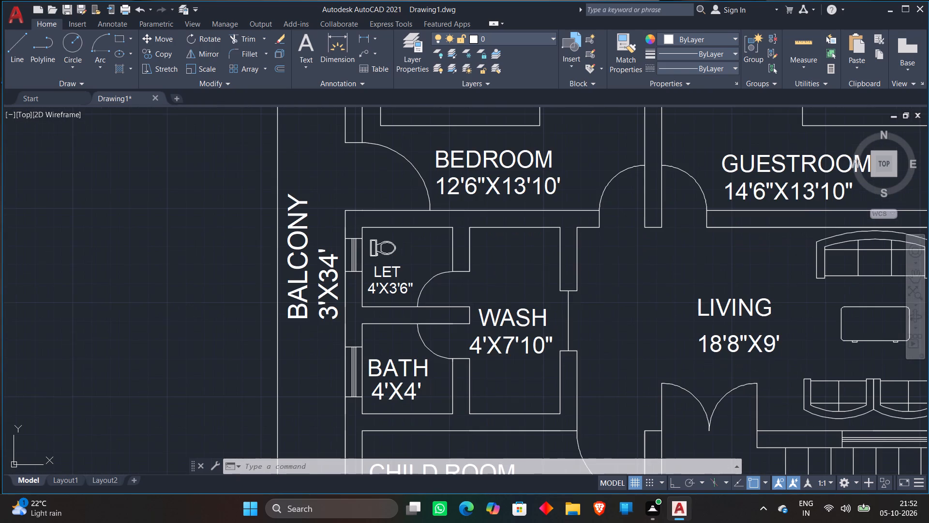
pyautogui.scroll(1, 573, 316)
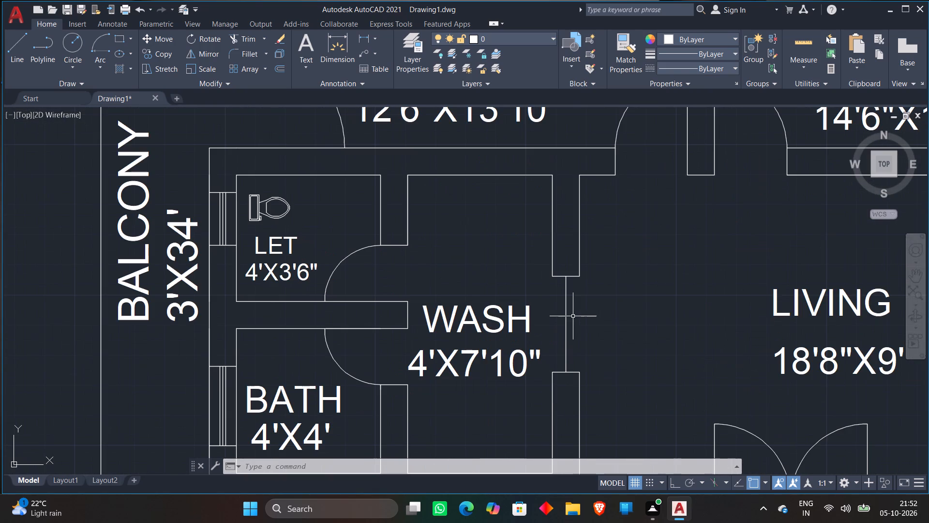
pyautogui.press('o')
pyautogui.press('Return')
pyautogui.press('Return')
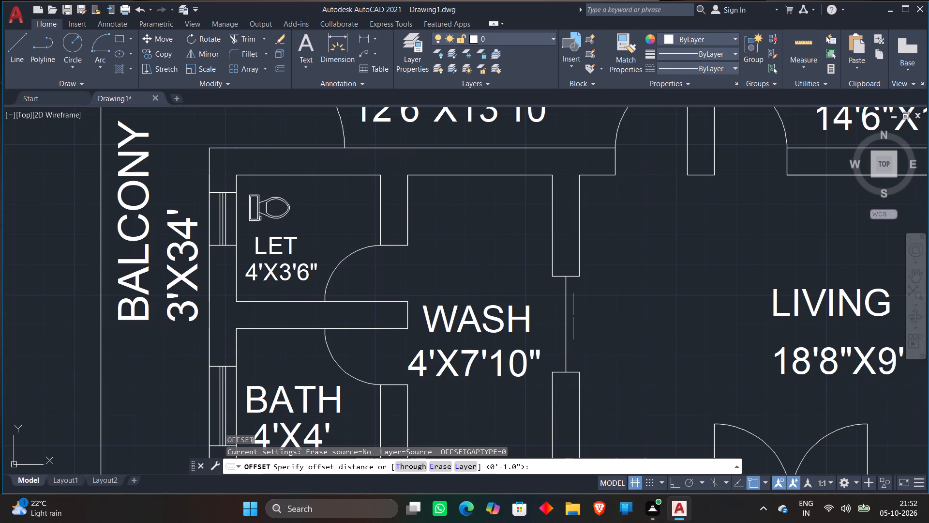
pyautogui.click(566, 321)
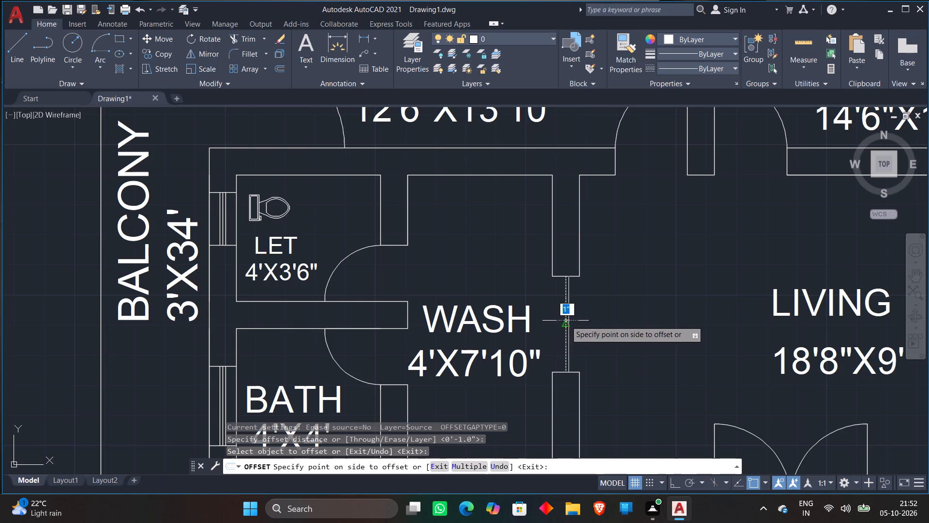
pyautogui.click(556, 328)
pyautogui.click(567, 332)
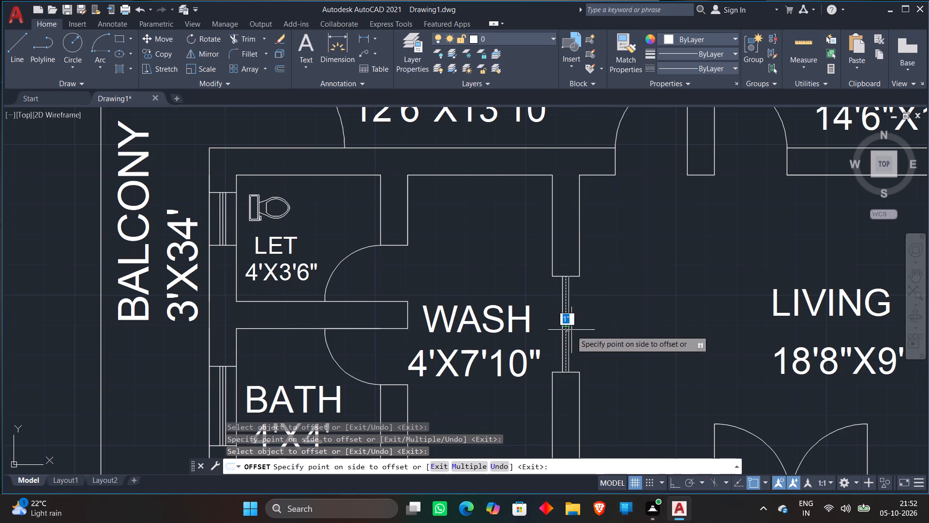
pyautogui.click(588, 327)
pyautogui.press('Escape')
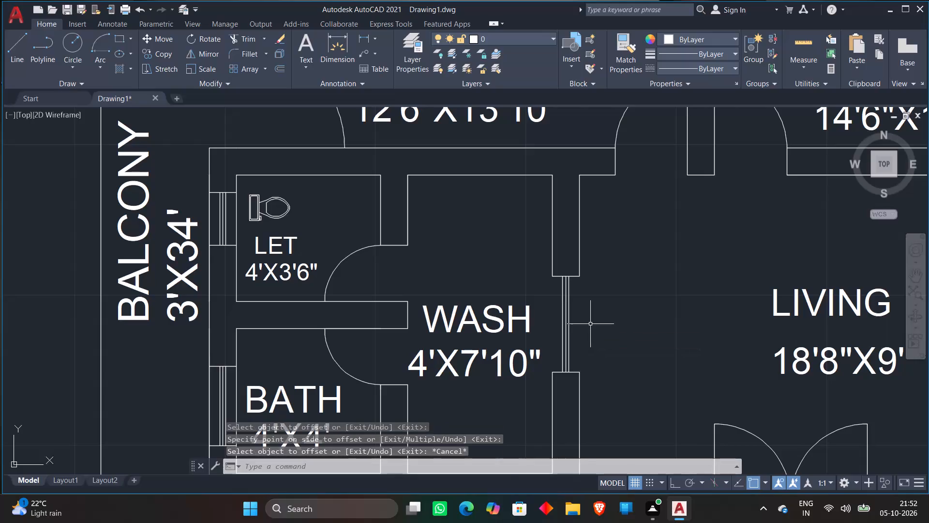
# Review the whole floor plan, checking the window lines, room labels and furniture.
pyautogui.scroll(-4, 590, 324)
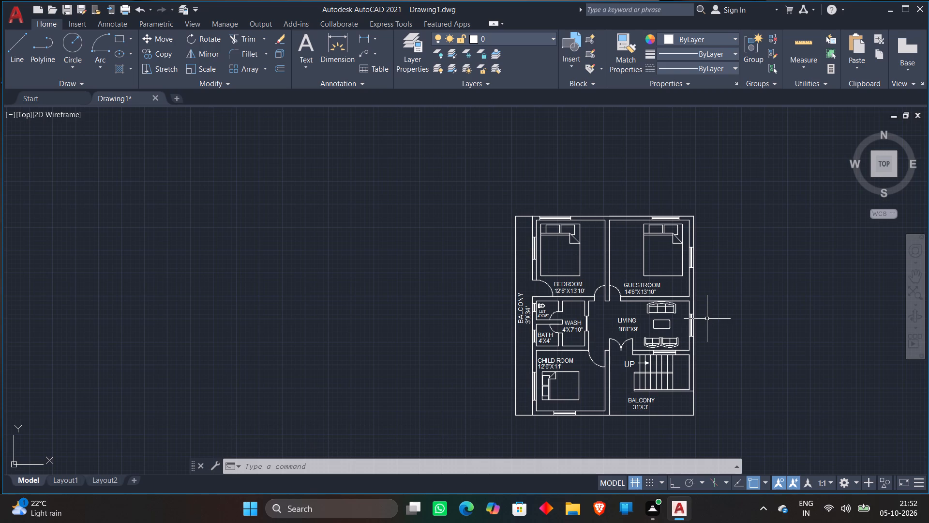
pyautogui.scroll(-2, 707, 319)
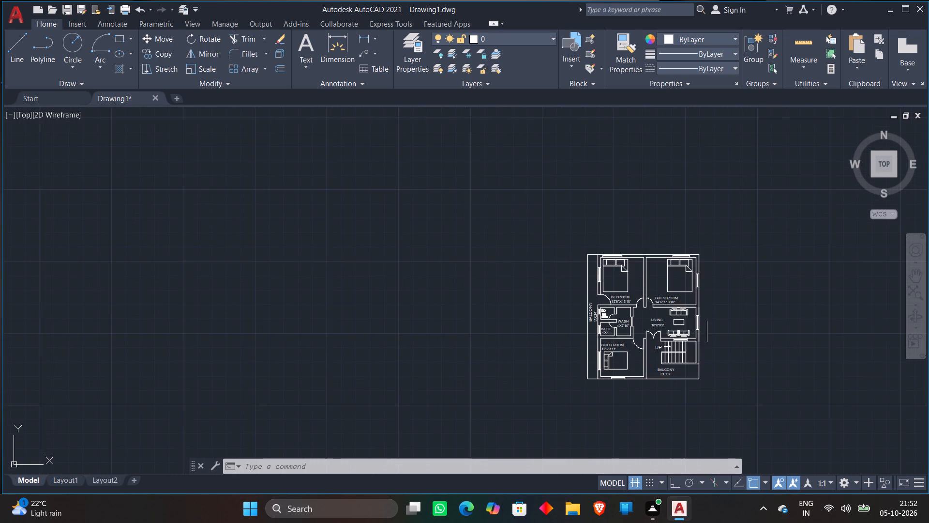
pyautogui.scroll(-1, 694, 334)
pyautogui.scroll(2, 741, 346)
pyautogui.scroll(2, 678, 360)
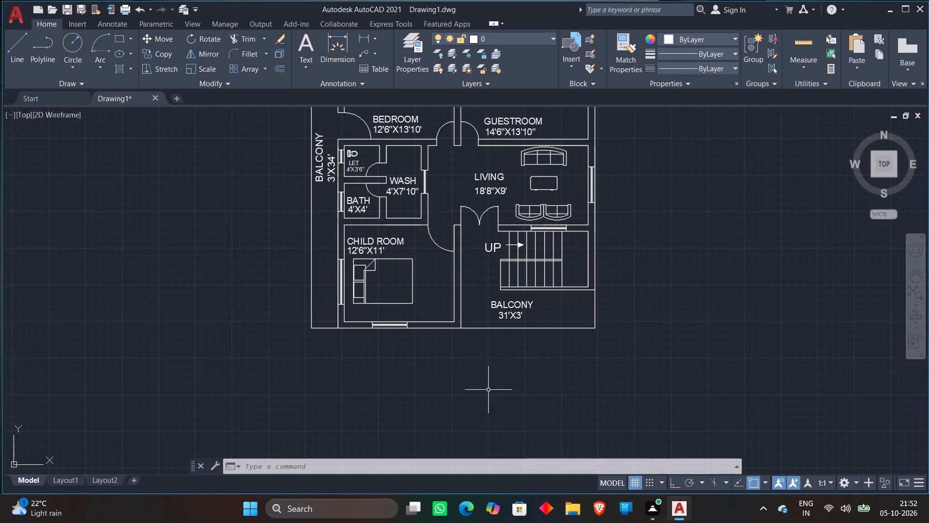
pyautogui.moveTo(488, 390); pyautogui.dragTo(496, 474, button='middle')
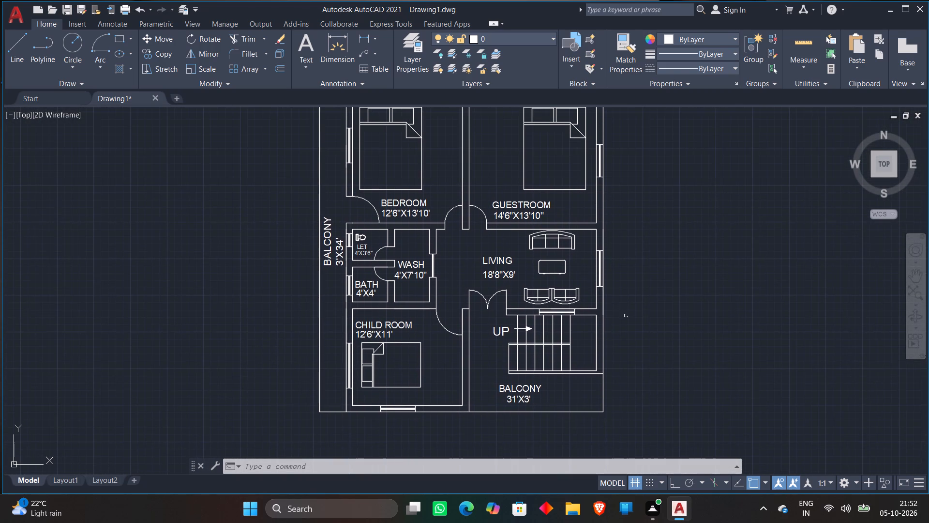
pyautogui.scroll(-1, 626, 316)
pyautogui.scroll(1, 633, 308)
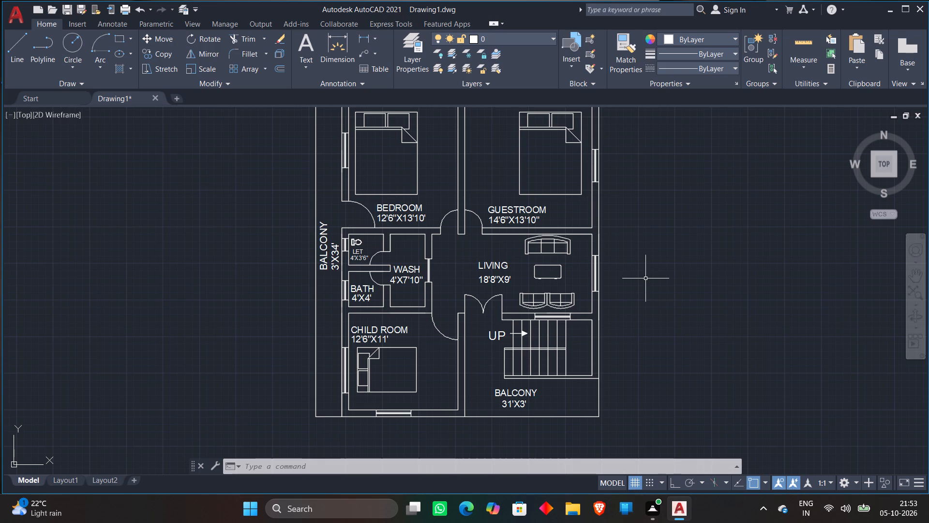
pyautogui.moveTo(645, 278); pyautogui.dragTo(640, 314, button='middle')
pyautogui.scroll(-1, 640, 313)
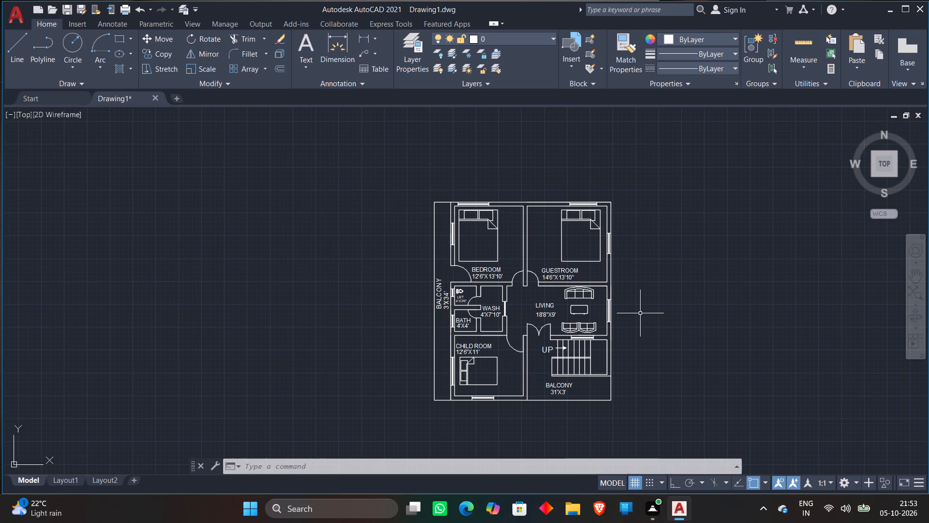
# Save the drawing as 2D PLAN 4 in the desktop's New folder.
pyautogui.hotkey('ctrl', 's')
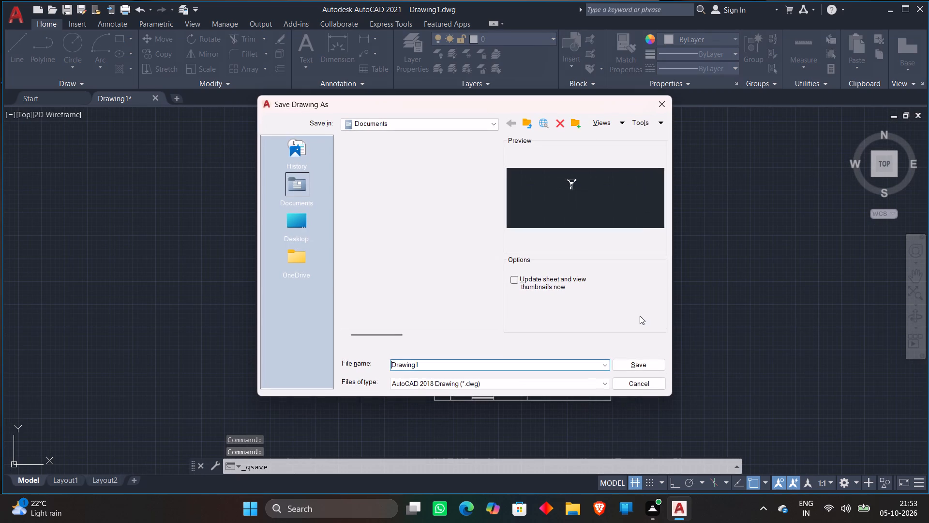
pyautogui.click(429, 366)
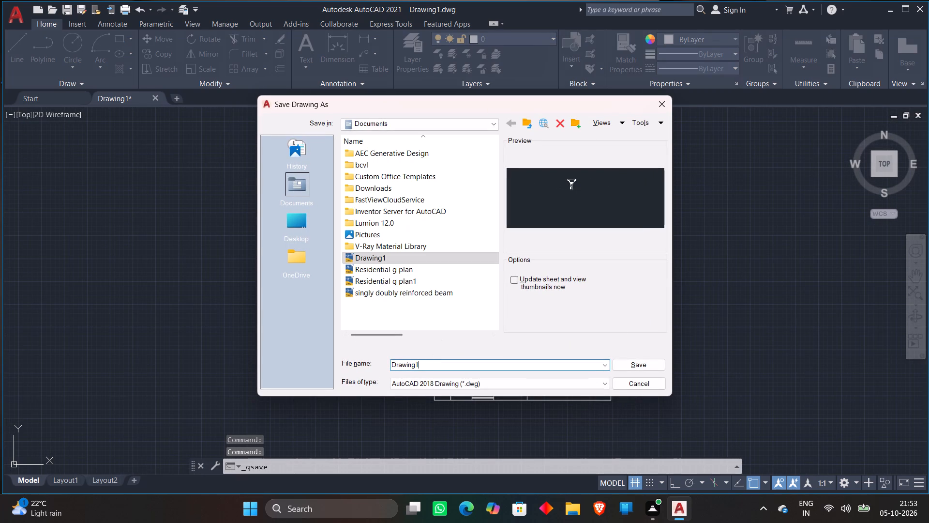
pyautogui.press('BackSpace')
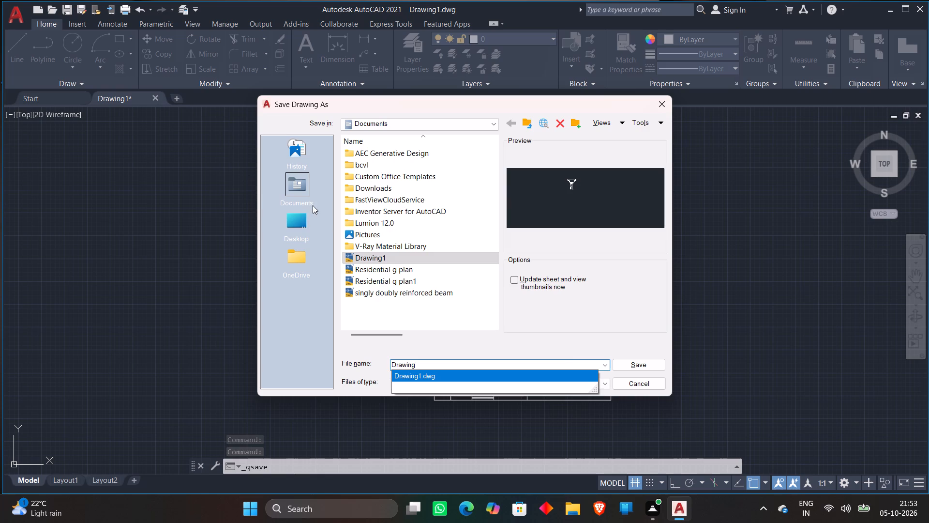
pyautogui.click(298, 225)
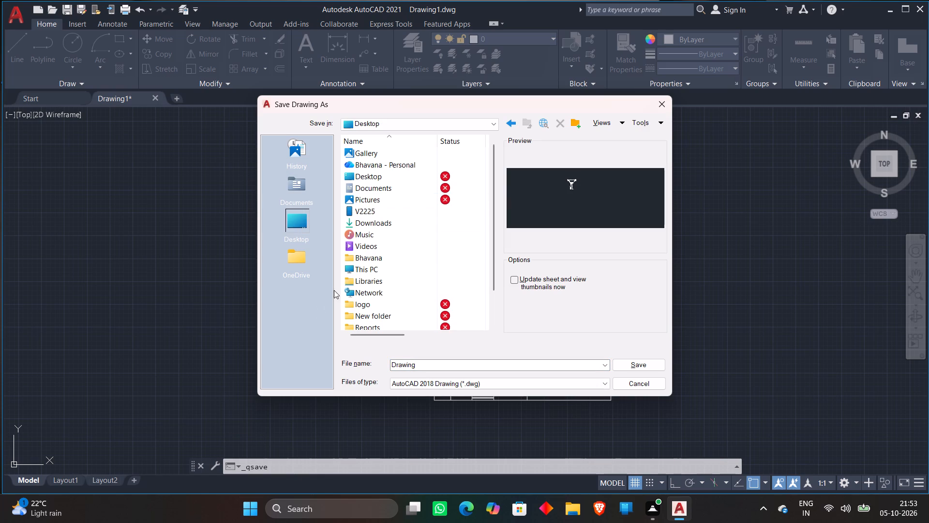
pyautogui.click(371, 320)
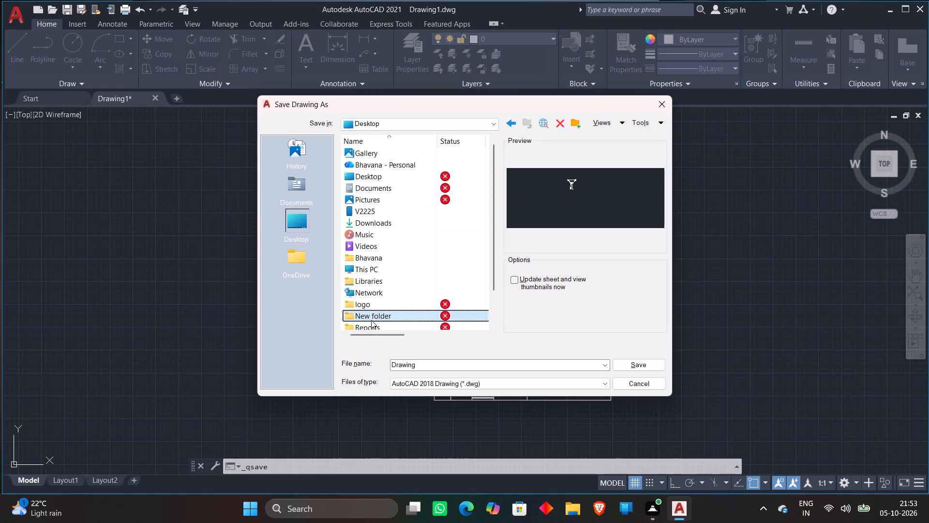
pyautogui.click(371, 320)
pyautogui.click(376, 315)
pyautogui.doubleClick(408, 315)
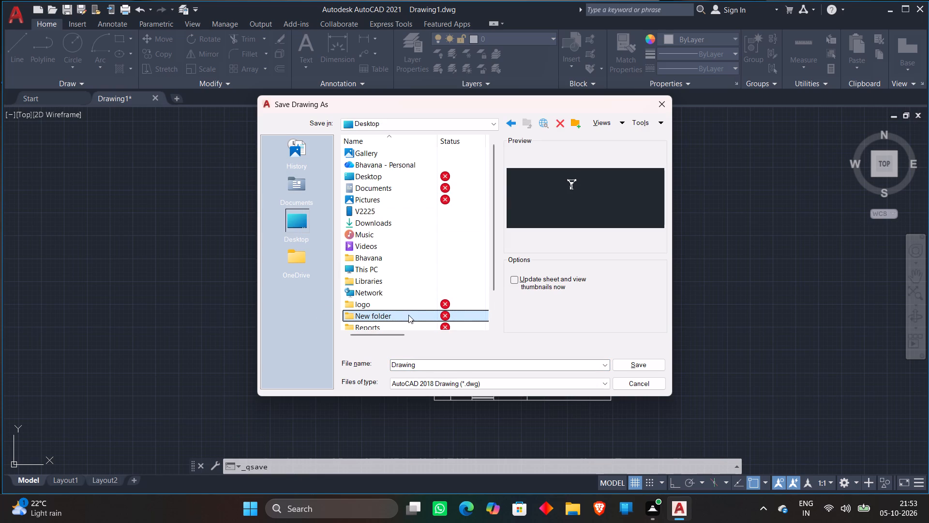
pyautogui.click(420, 312)
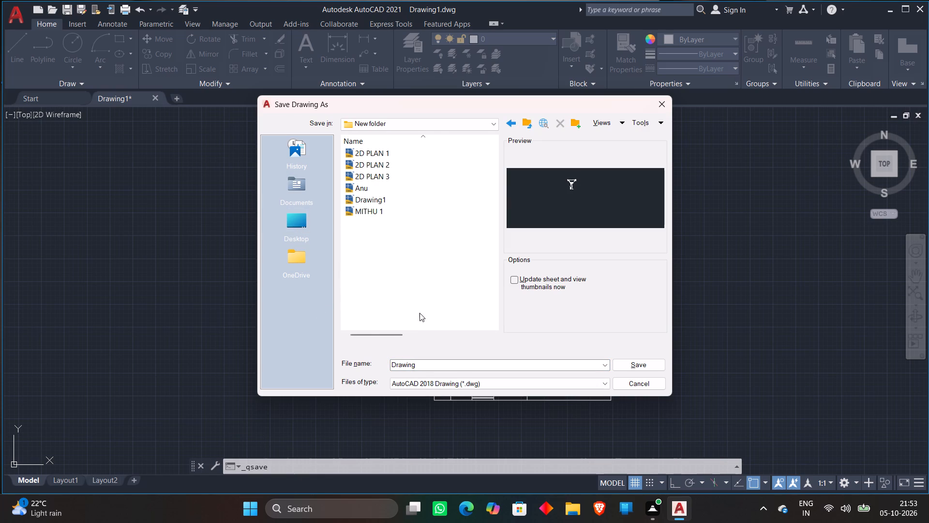
pyautogui.click(423, 364)
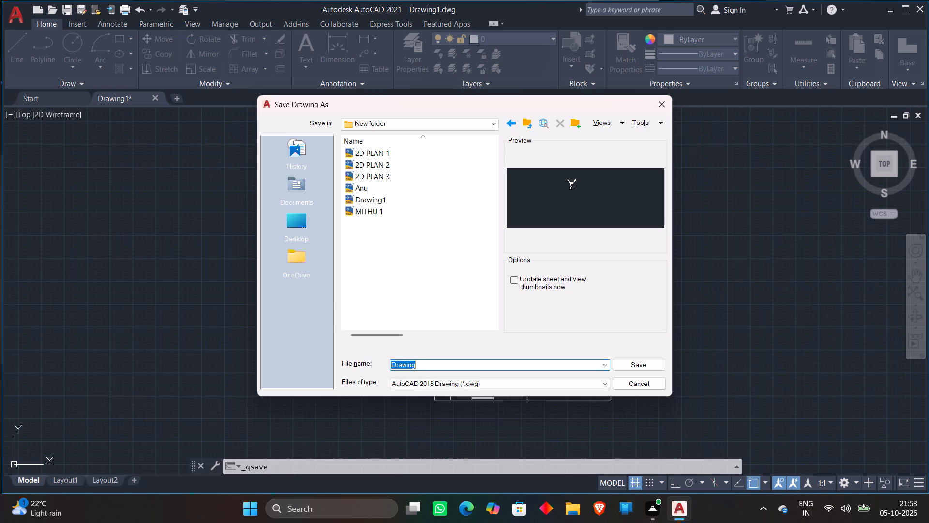
pyautogui.press('BackSpace')
pyautogui.write('2D PLAN 4')
pyautogui.click(638, 366)
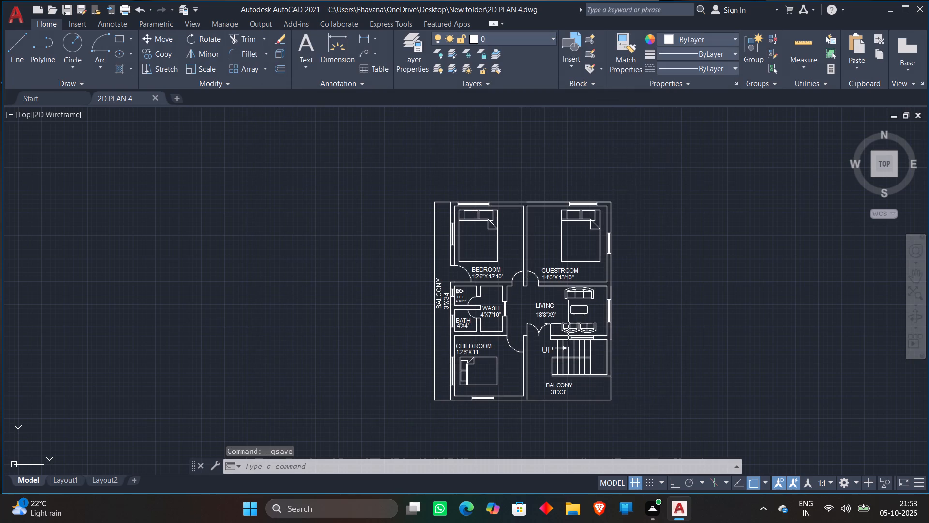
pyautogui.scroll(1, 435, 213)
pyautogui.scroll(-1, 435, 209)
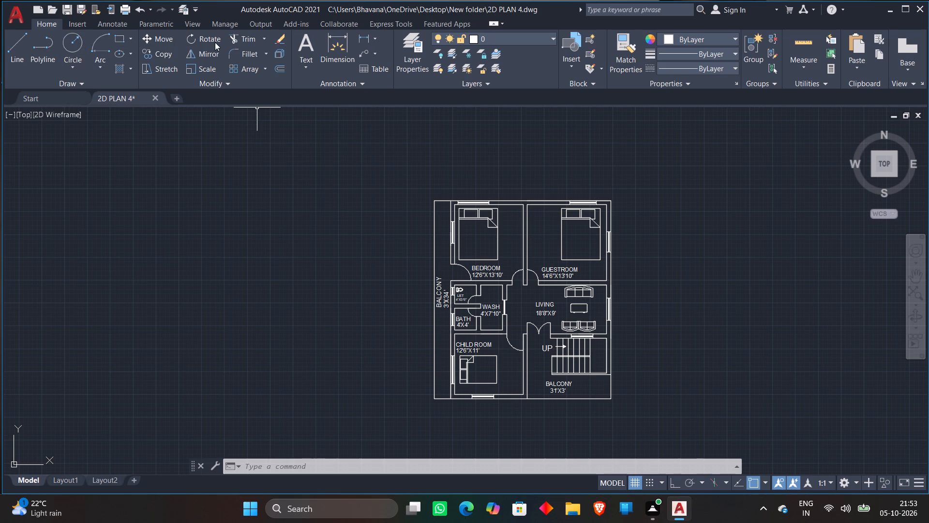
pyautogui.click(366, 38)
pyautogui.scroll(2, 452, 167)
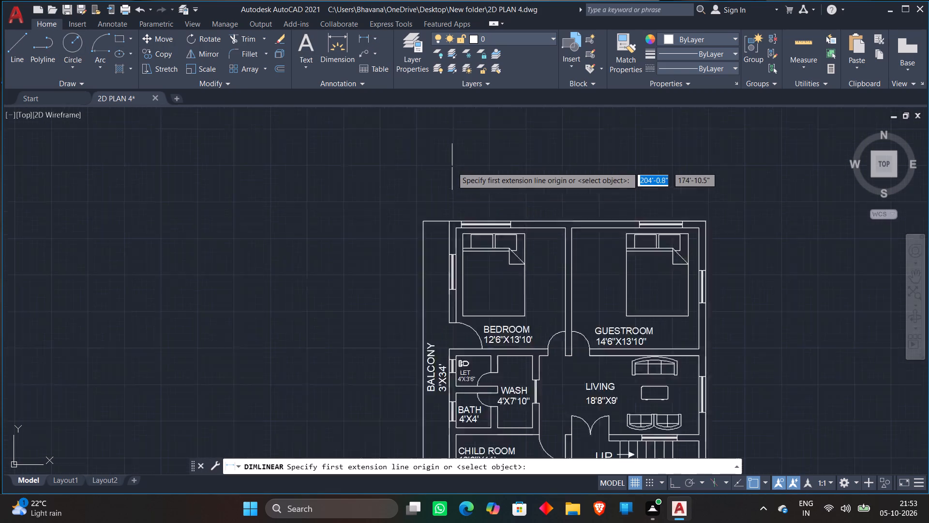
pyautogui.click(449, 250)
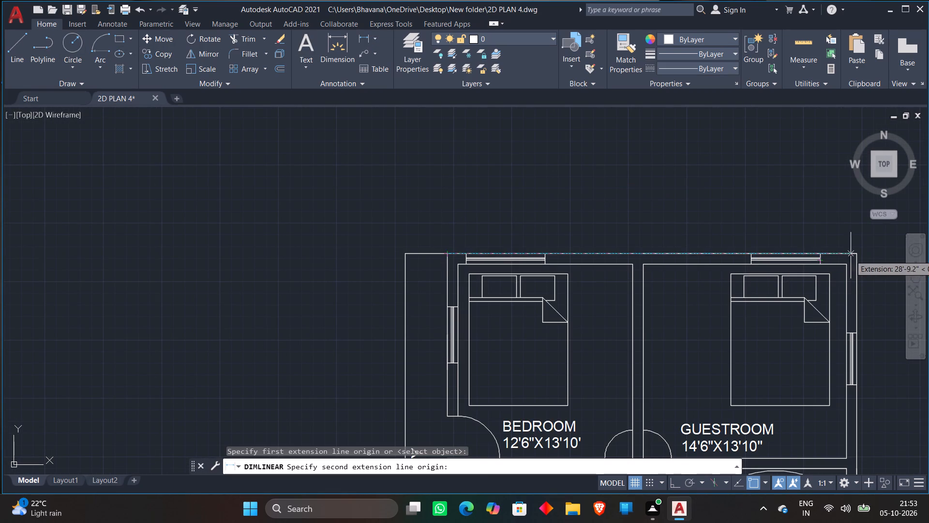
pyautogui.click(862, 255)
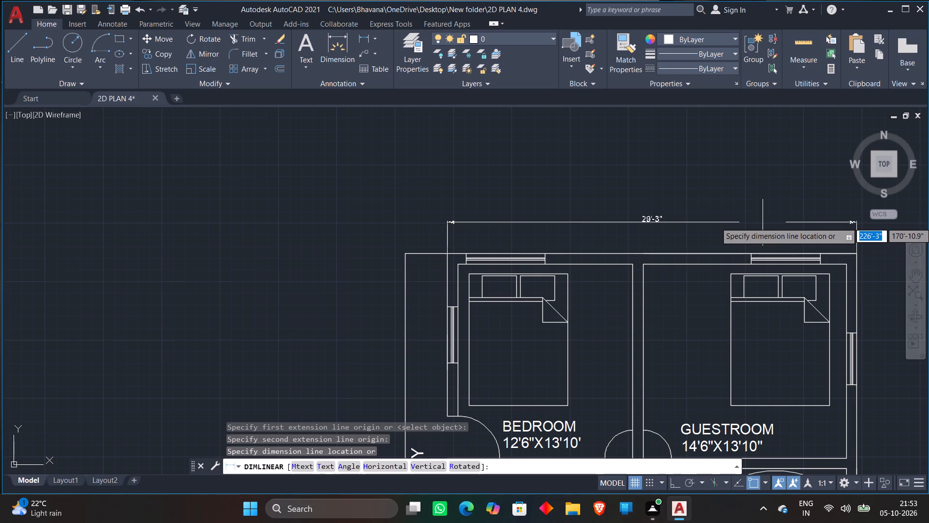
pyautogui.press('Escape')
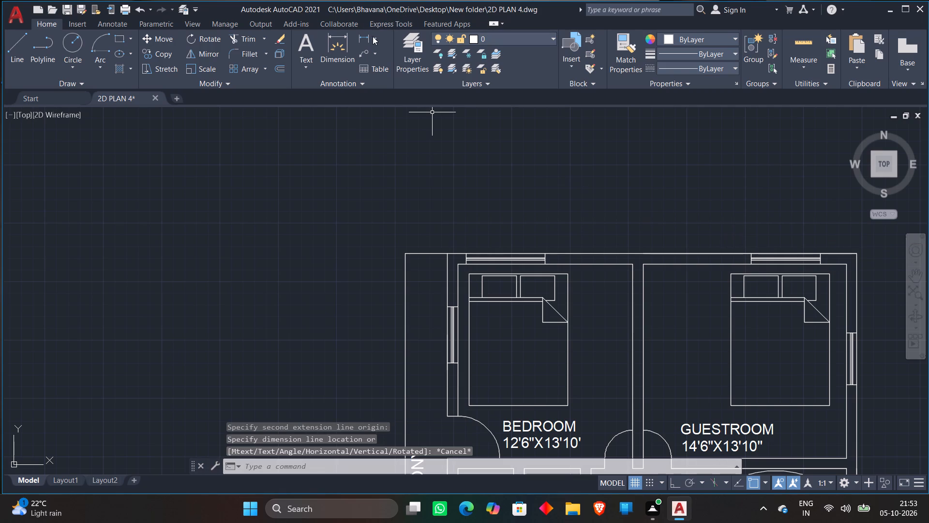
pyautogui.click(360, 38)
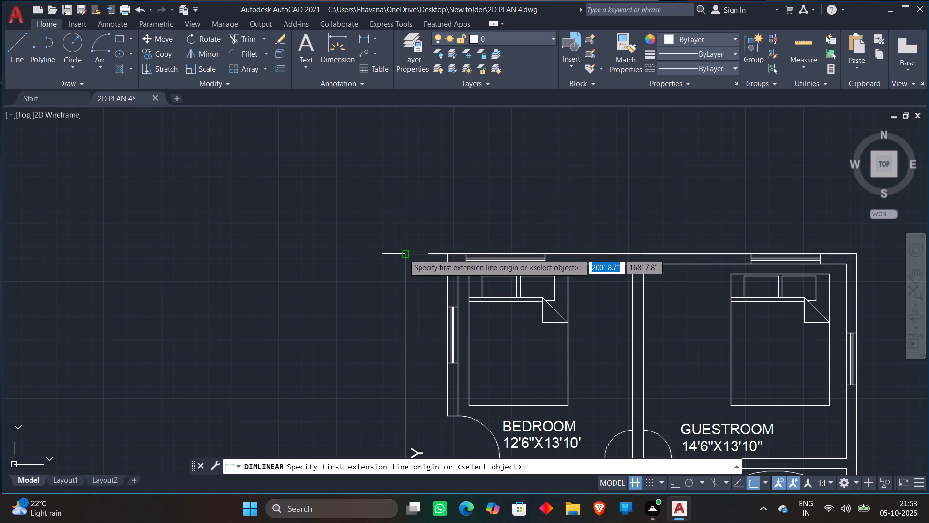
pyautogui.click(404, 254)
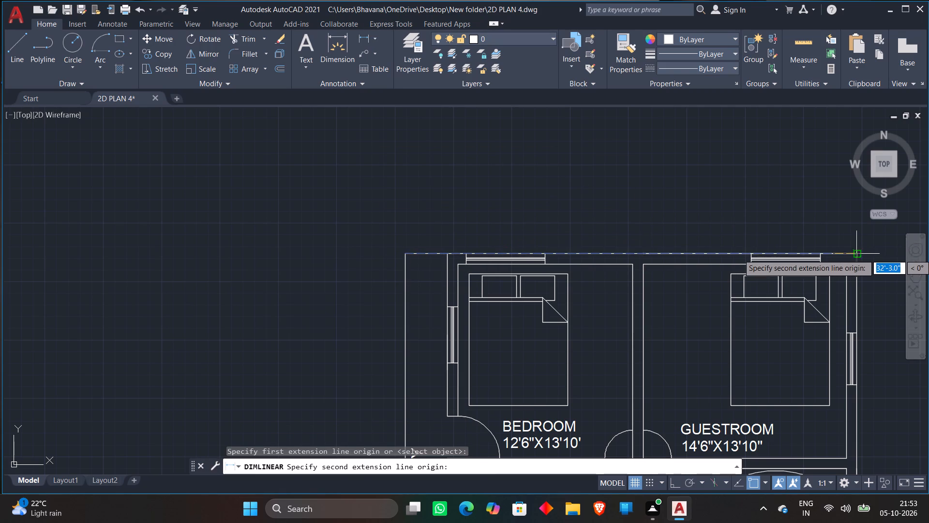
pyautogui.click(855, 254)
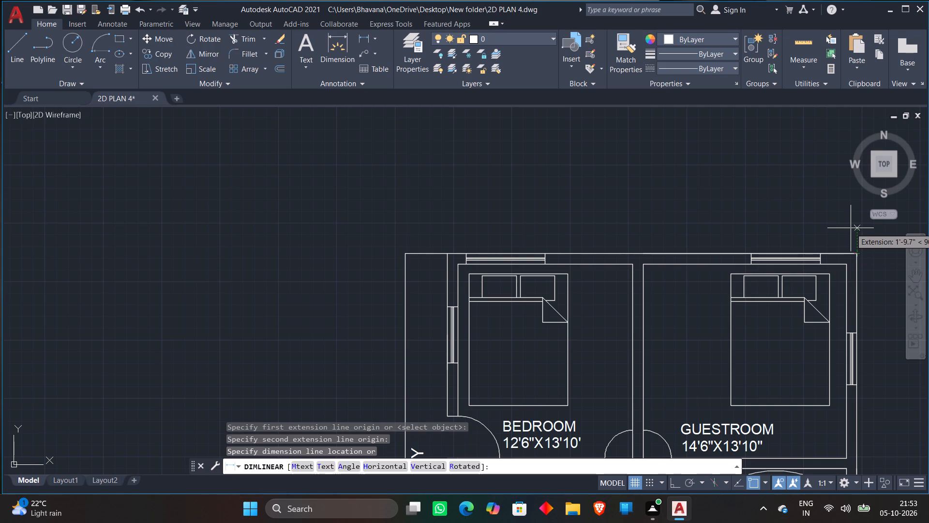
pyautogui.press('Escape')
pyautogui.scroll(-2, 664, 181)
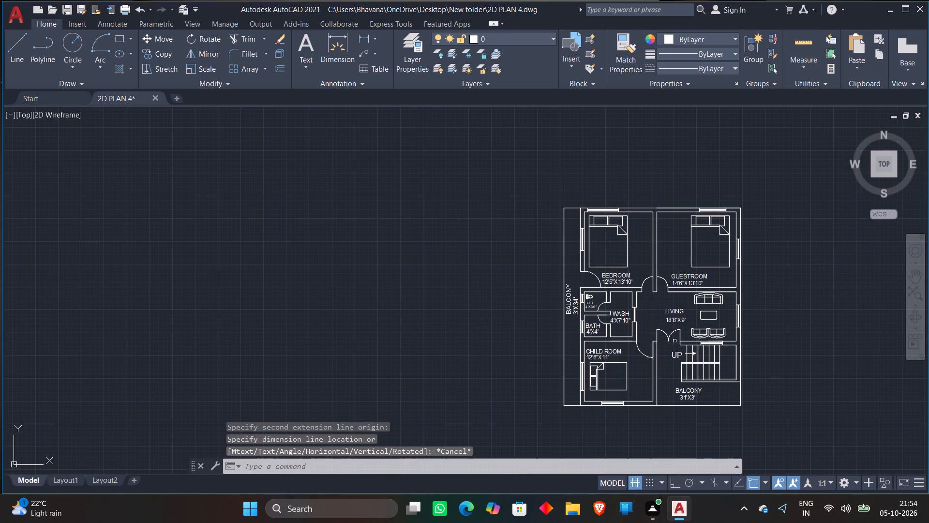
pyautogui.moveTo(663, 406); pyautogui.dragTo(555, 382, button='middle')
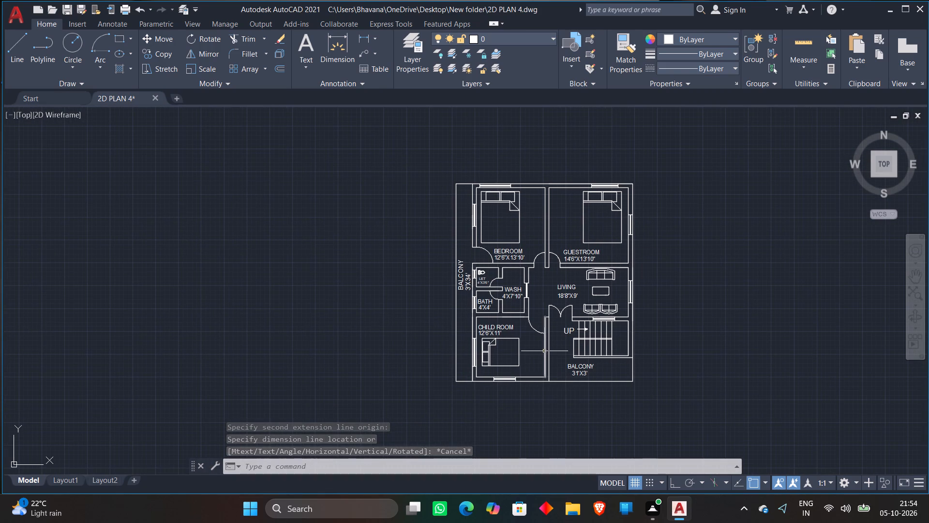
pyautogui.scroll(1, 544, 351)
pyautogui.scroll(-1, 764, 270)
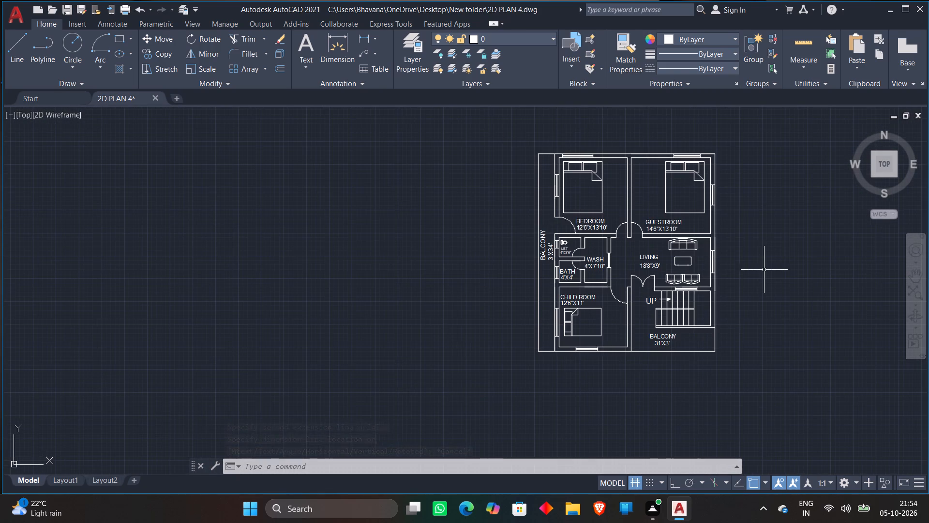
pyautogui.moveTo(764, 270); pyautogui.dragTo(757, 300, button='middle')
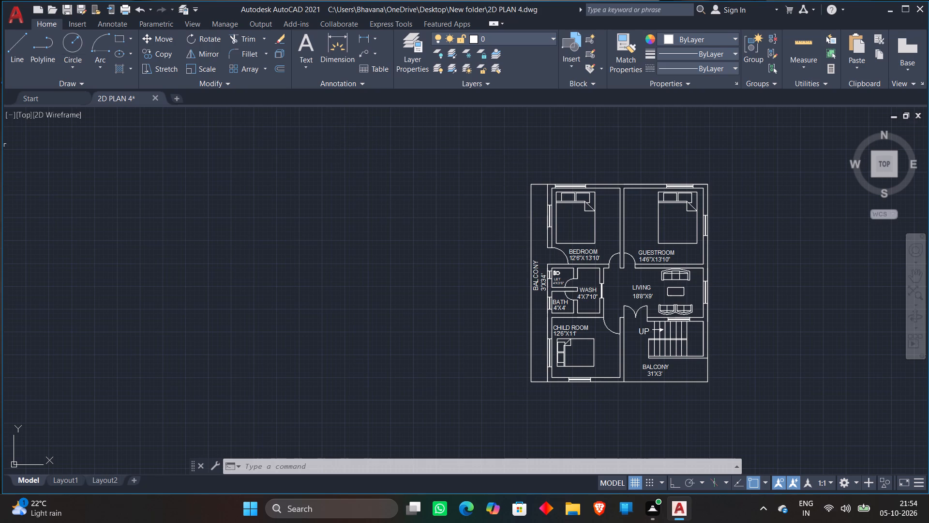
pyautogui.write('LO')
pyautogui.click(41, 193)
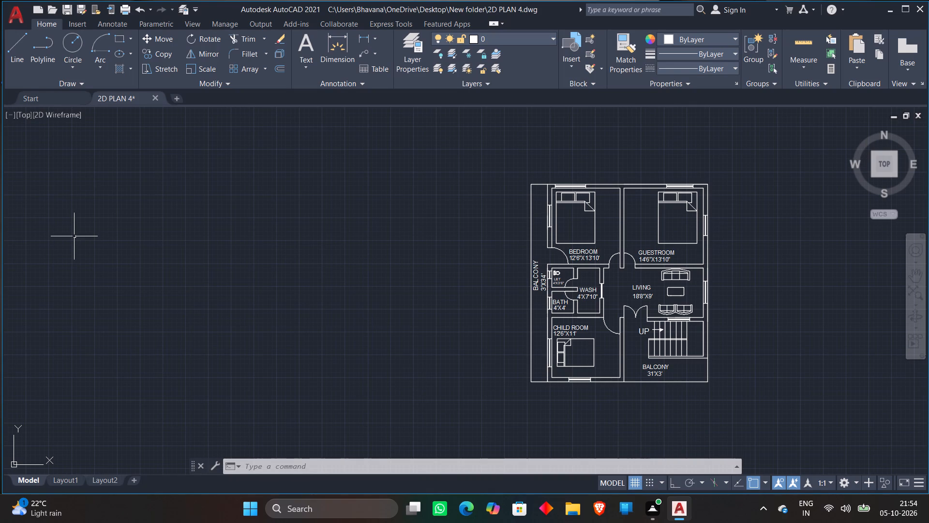
# Set up a plot with AutoCAD PDF (High Quality Print).pc3, using a window around the whole floor plan, centred, and apply it to the layout.
pyautogui.hotkey('ctrl', 'p')
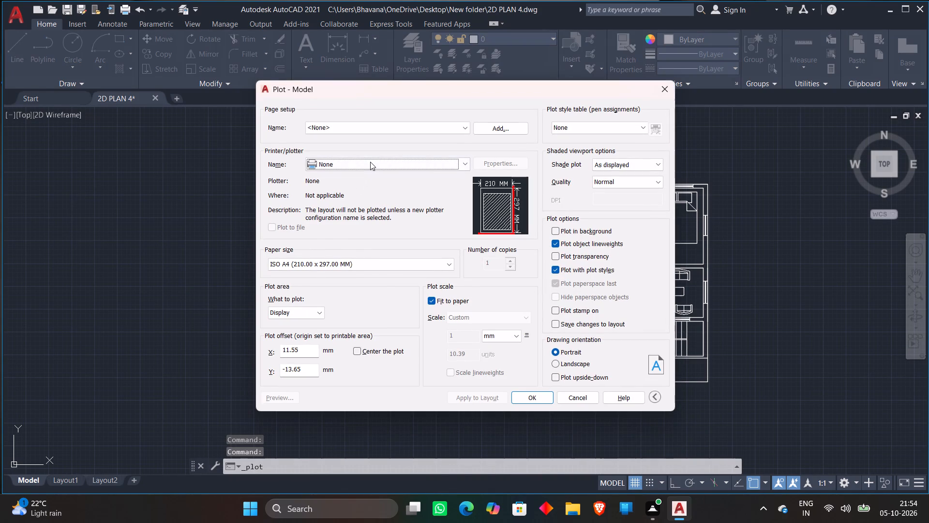
pyautogui.click(370, 162)
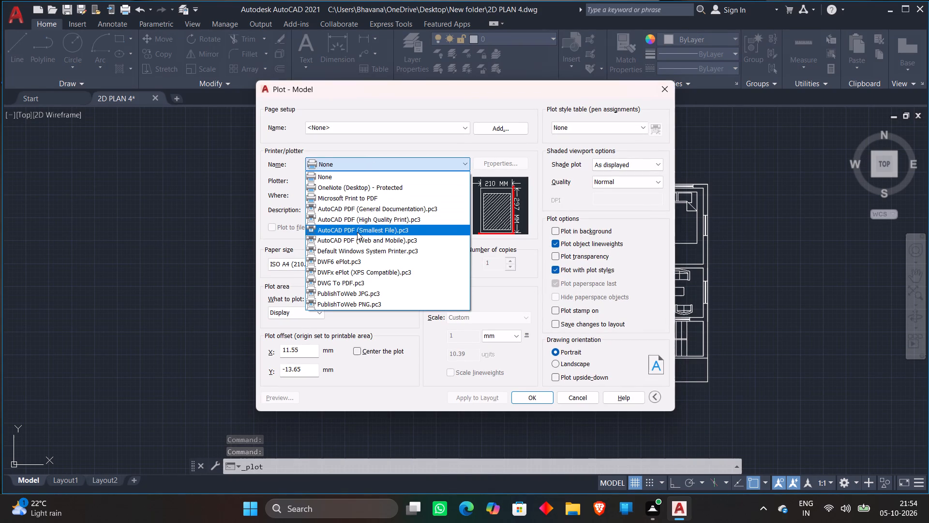
pyautogui.click(361, 219)
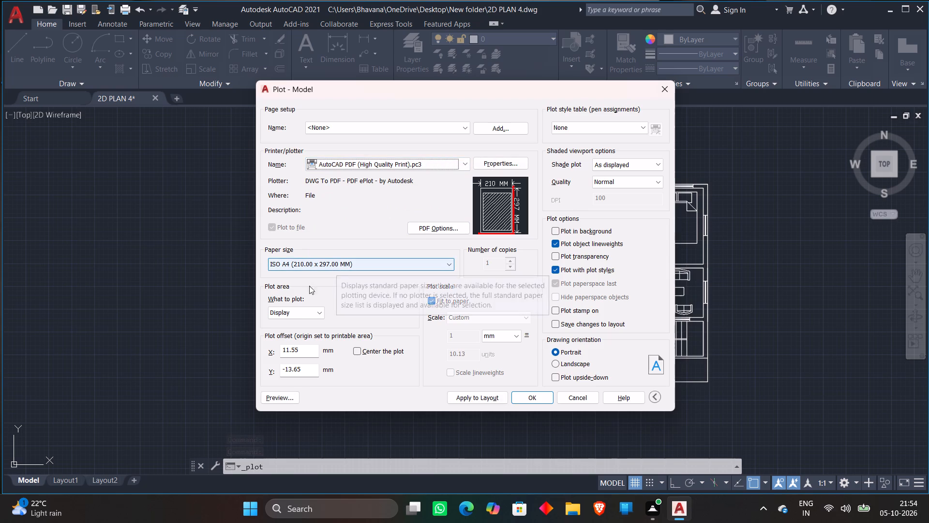
pyautogui.click(289, 309)
pyautogui.click(288, 346)
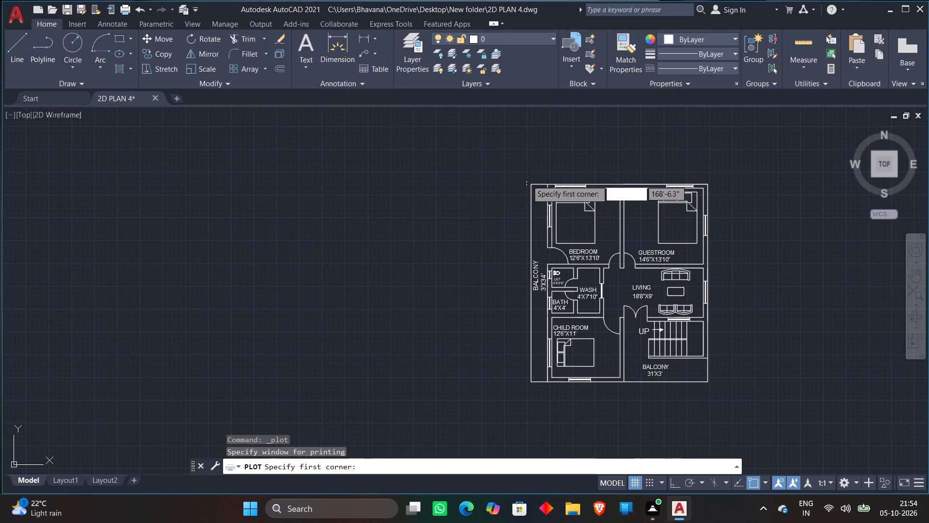
pyautogui.click(514, 170)
pyautogui.click(727, 398)
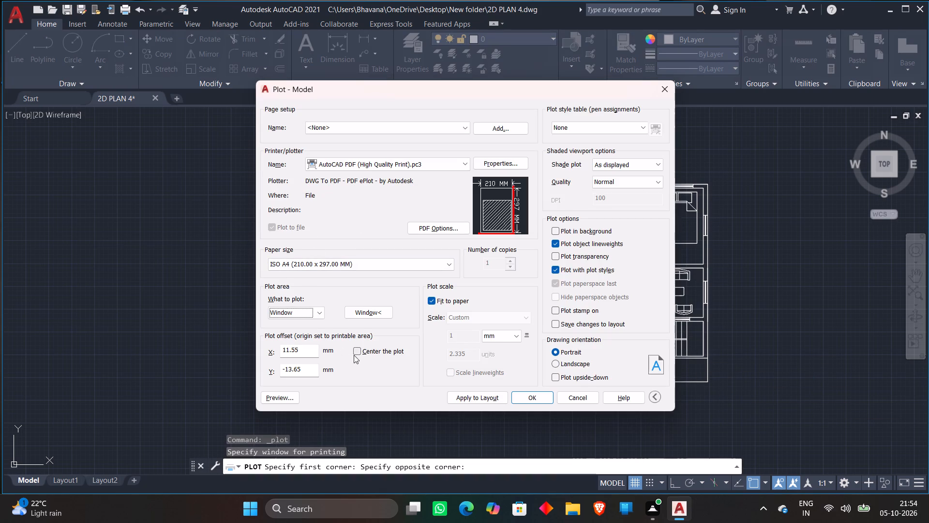
pyautogui.click(354, 354)
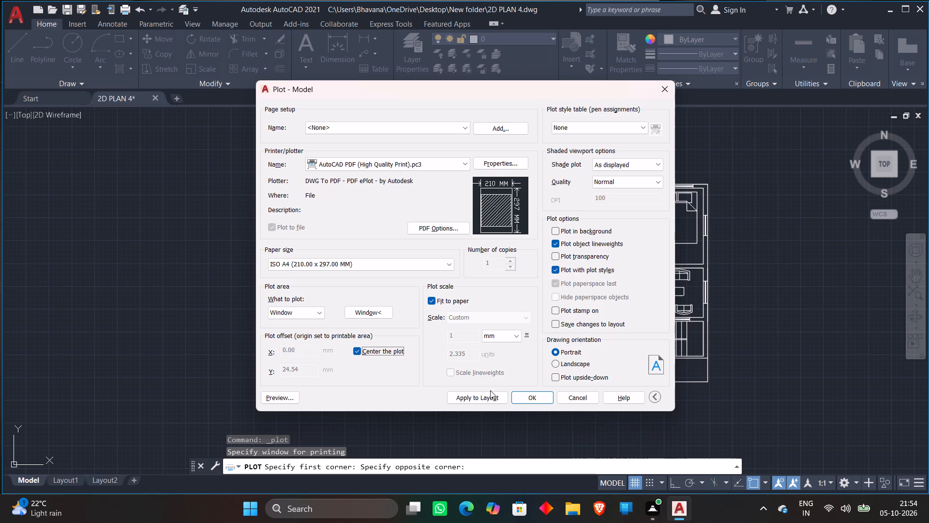
pyautogui.click(466, 400)
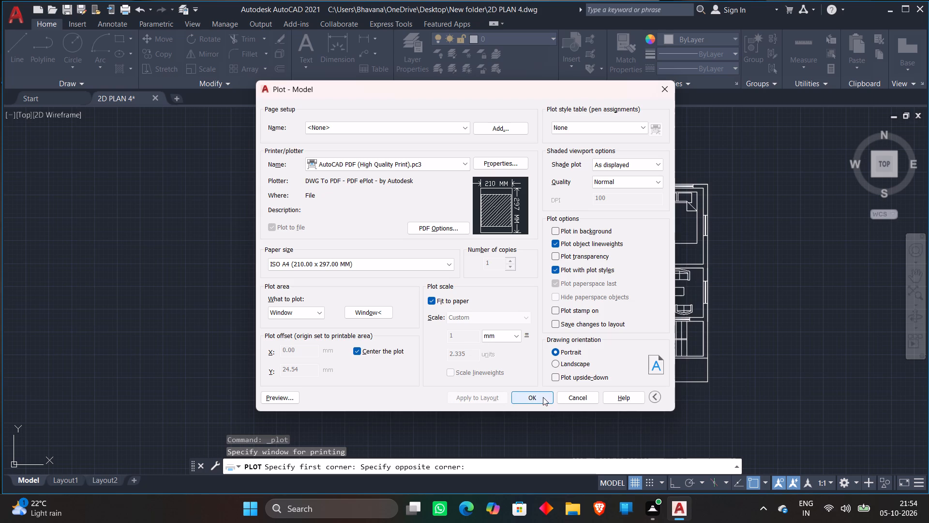
pyautogui.click(543, 397)
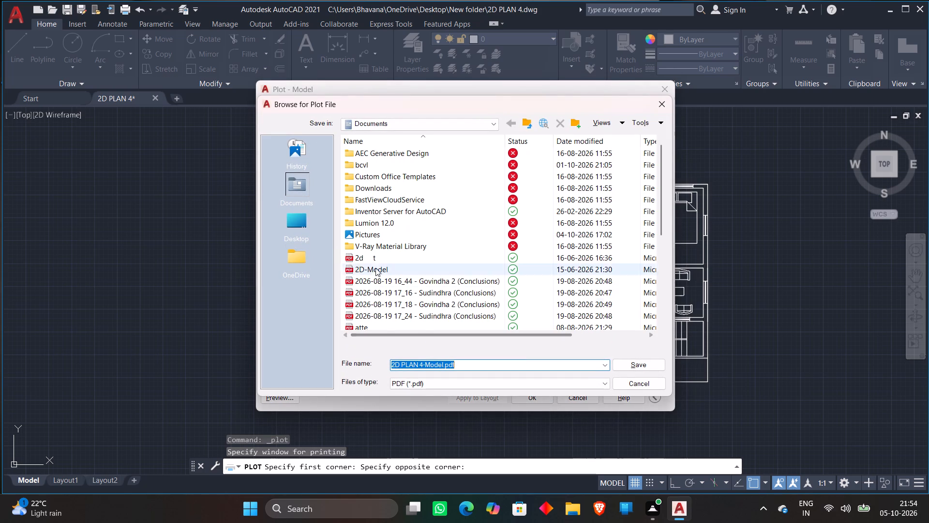
# Save the plot as a PDF named 2D PLAN 4 in the desktop's New folder.
pyautogui.click(299, 212)
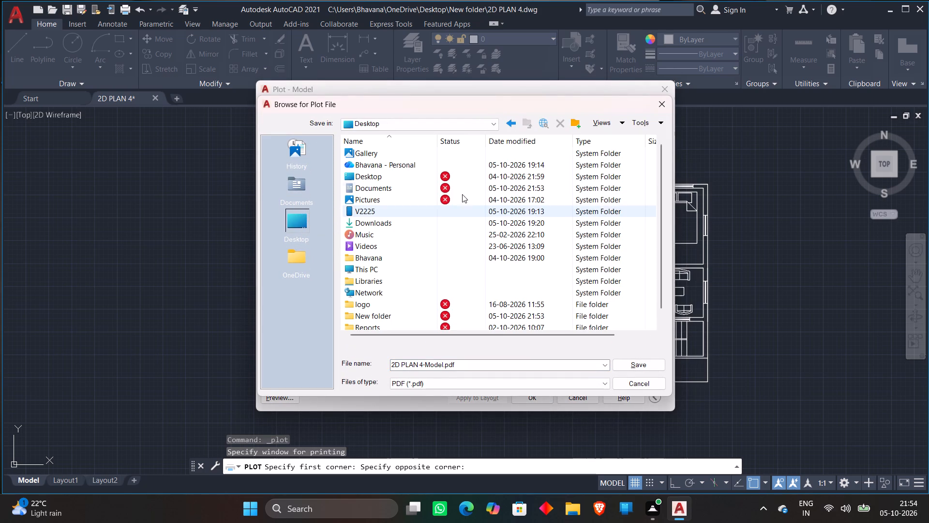
pyautogui.doubleClick(368, 313)
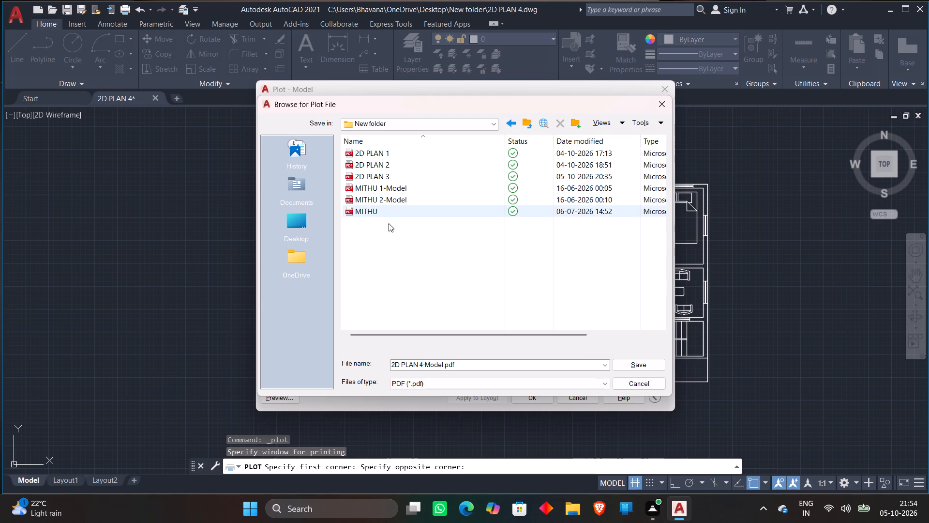
pyautogui.click(461, 369)
pyautogui.click(462, 369)
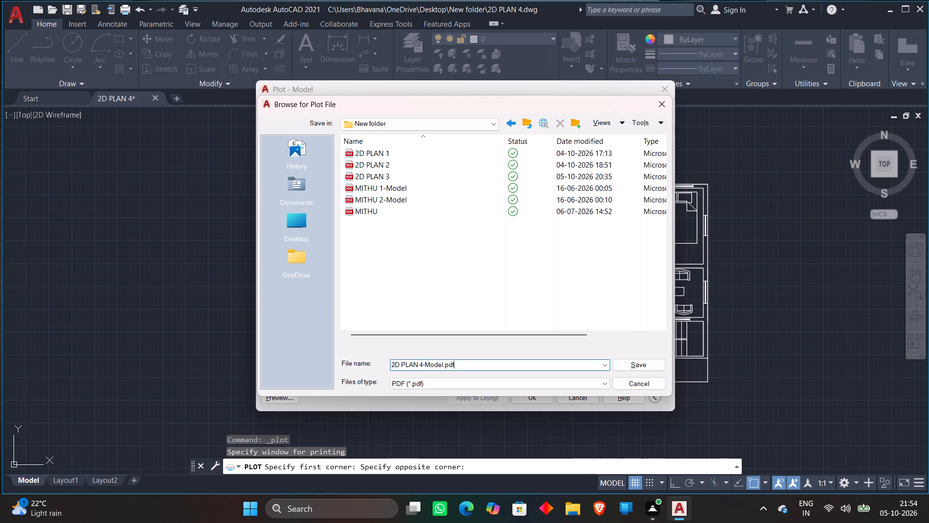
pyautogui.press('BackSpace')
pyautogui.press('BackSpace')
pyautogui.press('BackSpace')
pyautogui.press('BackSpace')
pyautogui.press('BackSpace')
pyautogui.press('BackSpace')
pyautogui.press('BackSpace')
pyautogui.press('BackSpace')
pyautogui.press('BackSpace')
pyautogui.press('BackSpace')
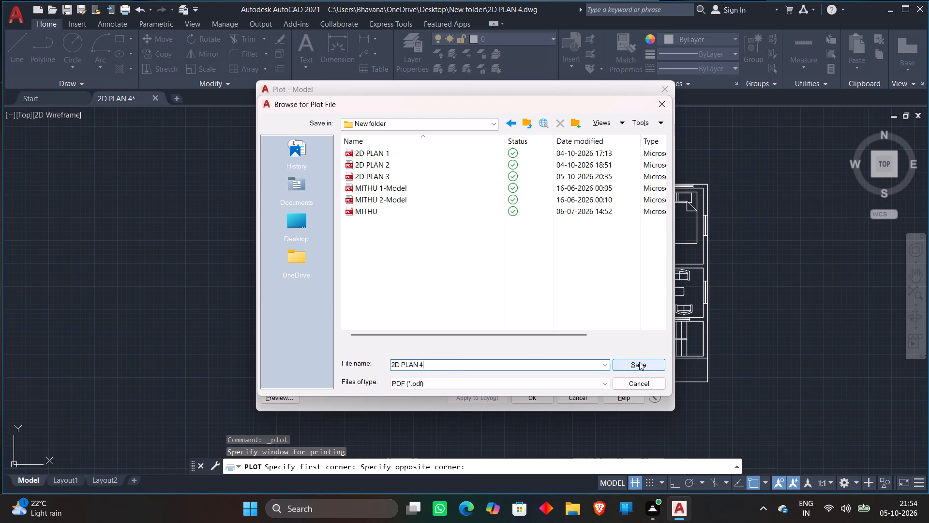
pyautogui.click(639, 362)
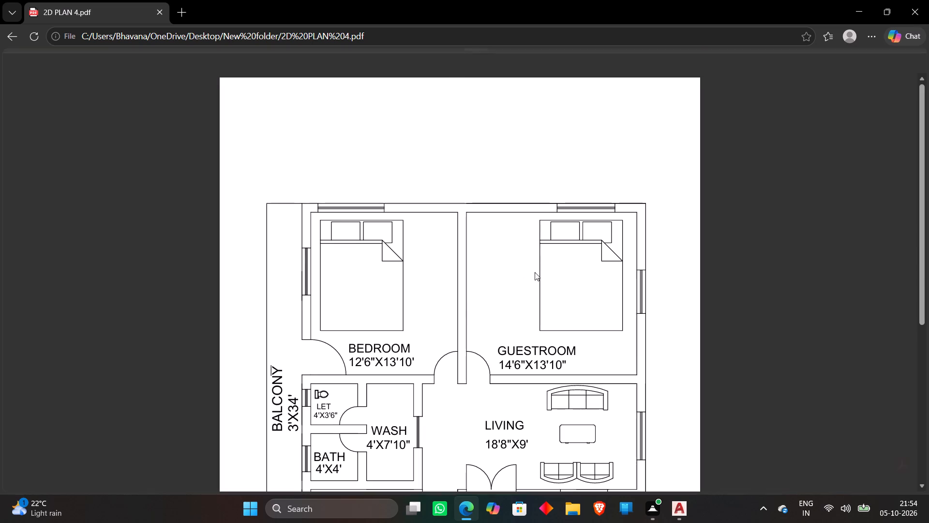
# Review the whole plotted floor plan in the 2D PLAN 4 PDF in Microsoft Edge and close it.
pyautogui.scroll(-3, 560, 249)
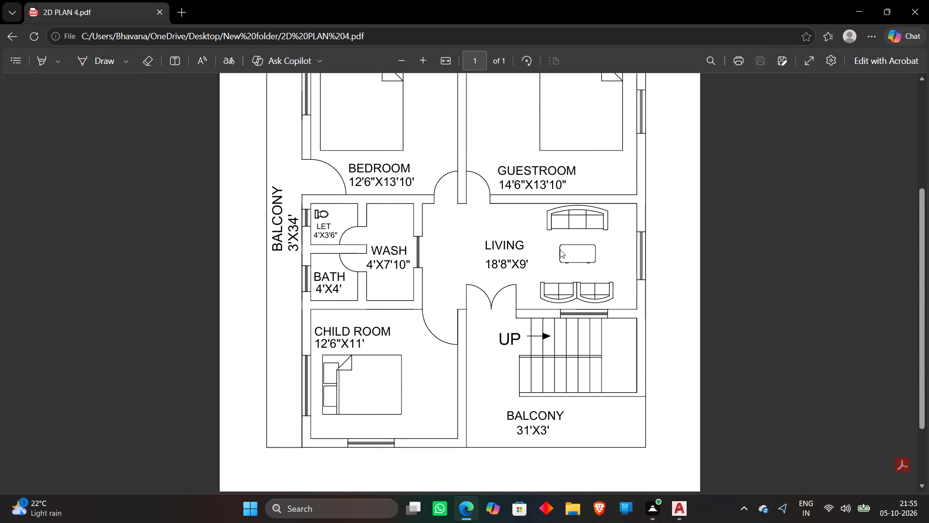
pyautogui.scroll(-1, 560, 249)
pyautogui.scroll(4, 560, 249)
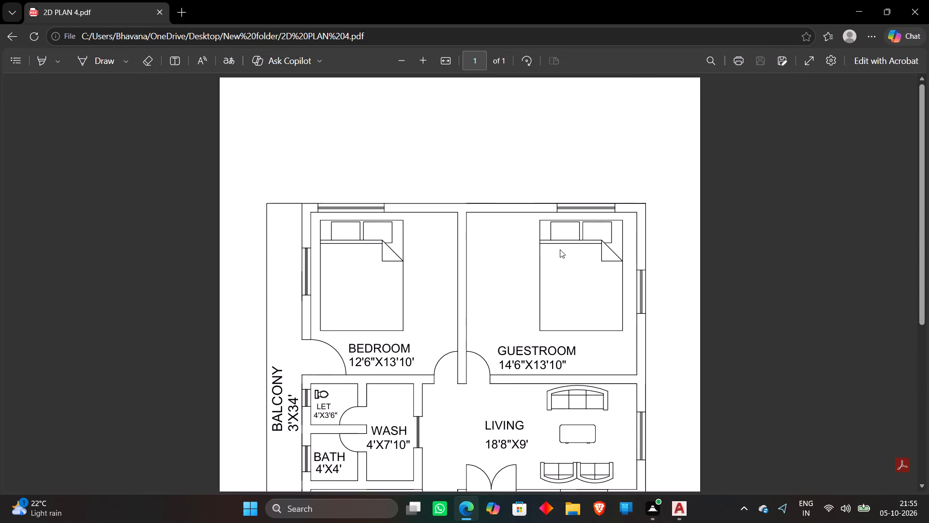
pyautogui.scroll(-4, 560, 249)
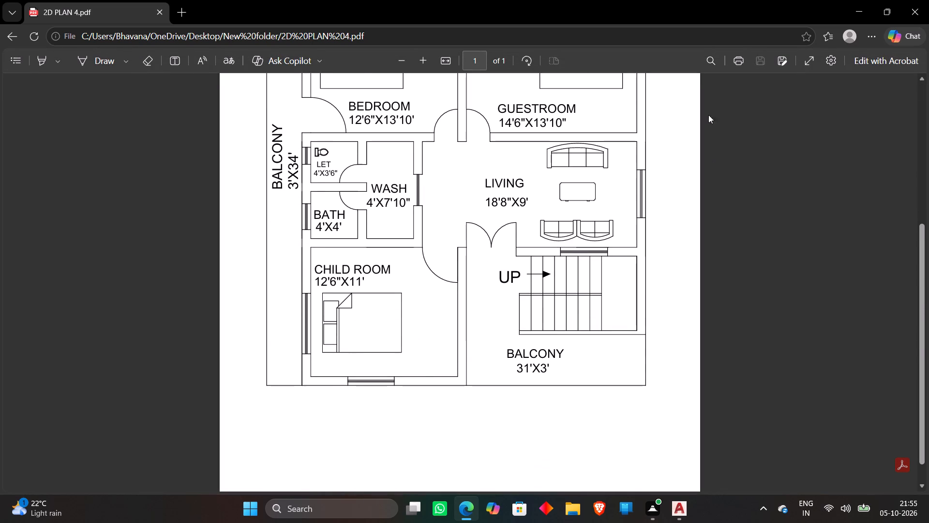
pyautogui.click(906, 12)
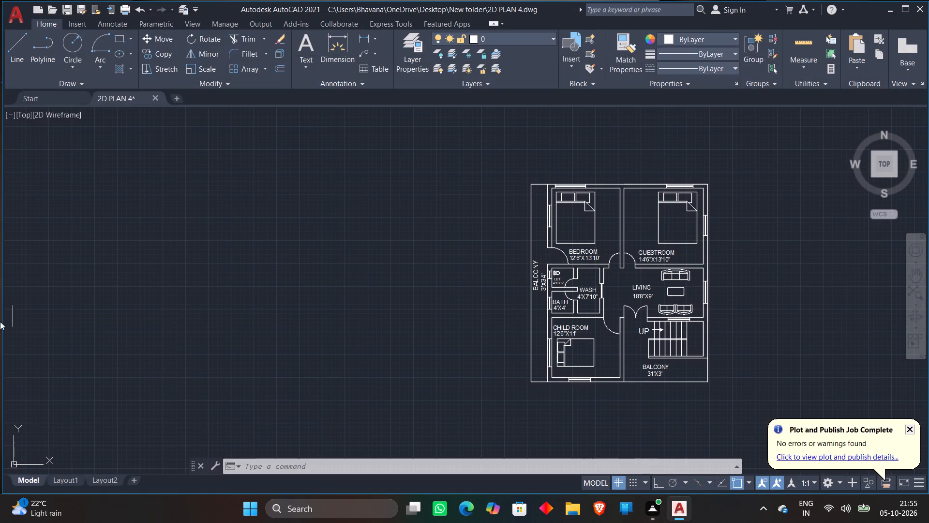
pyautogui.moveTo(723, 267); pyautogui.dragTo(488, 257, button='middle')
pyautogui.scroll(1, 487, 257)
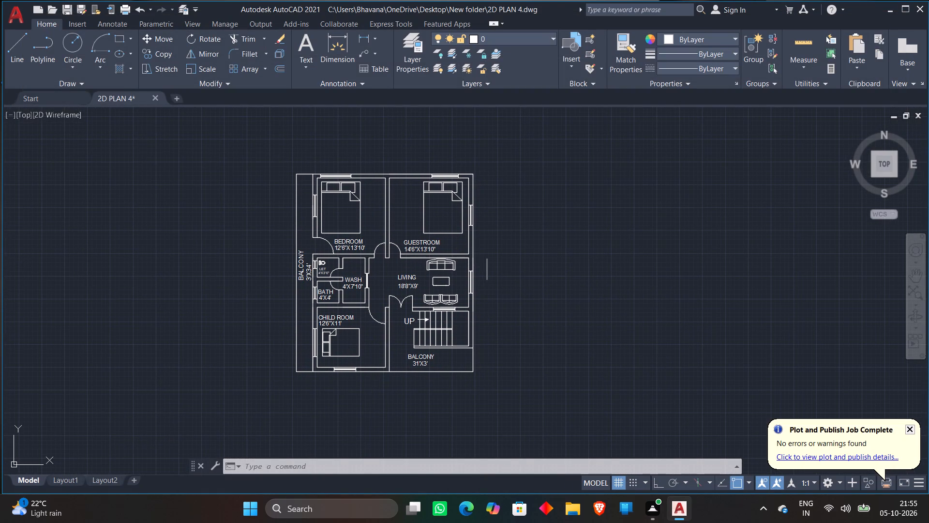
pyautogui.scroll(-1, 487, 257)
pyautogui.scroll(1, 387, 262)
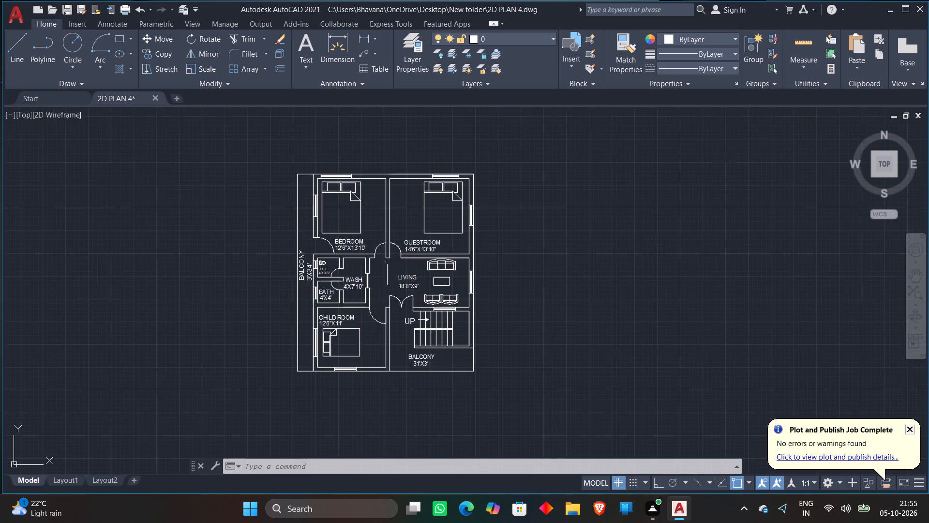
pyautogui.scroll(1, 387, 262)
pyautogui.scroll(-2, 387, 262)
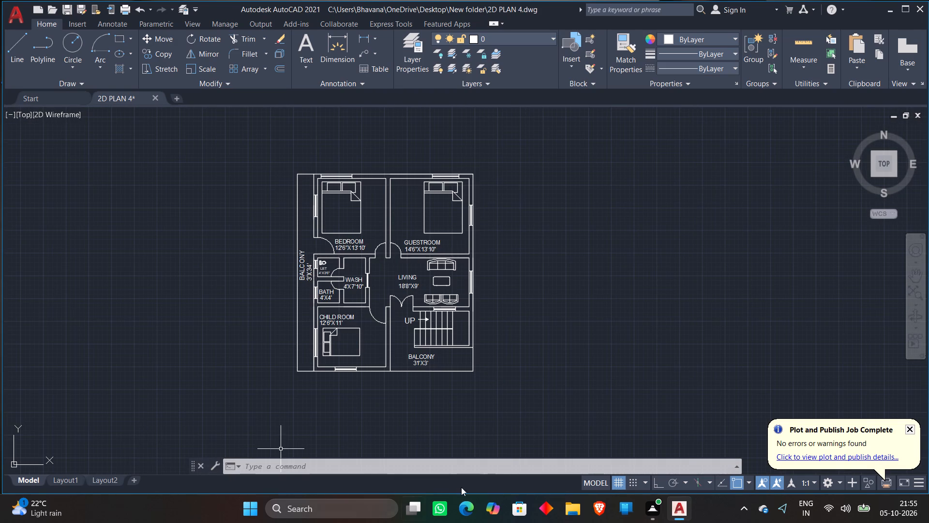